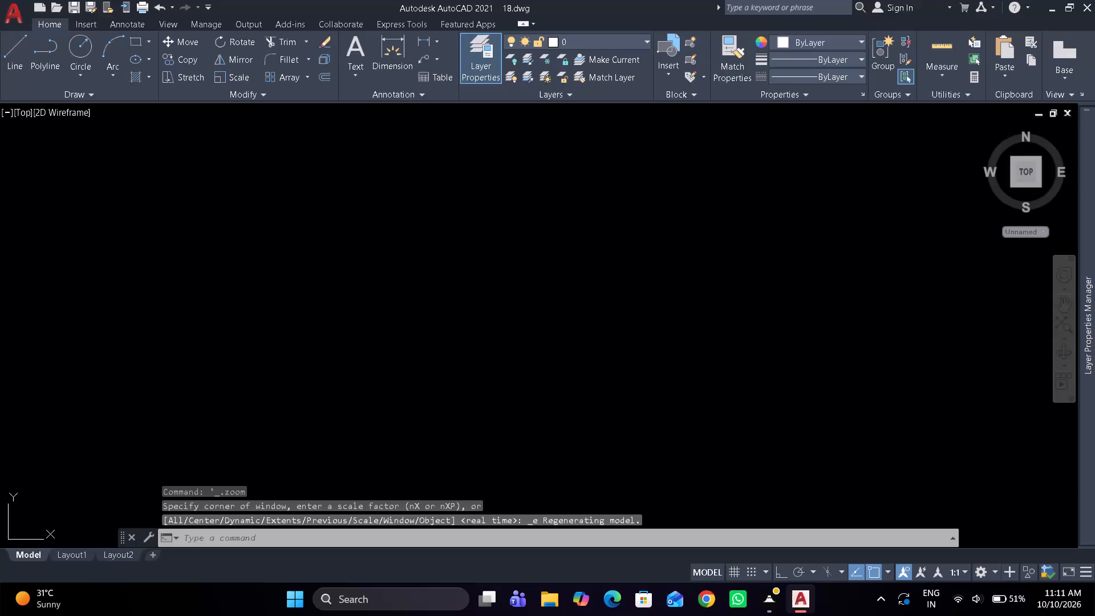
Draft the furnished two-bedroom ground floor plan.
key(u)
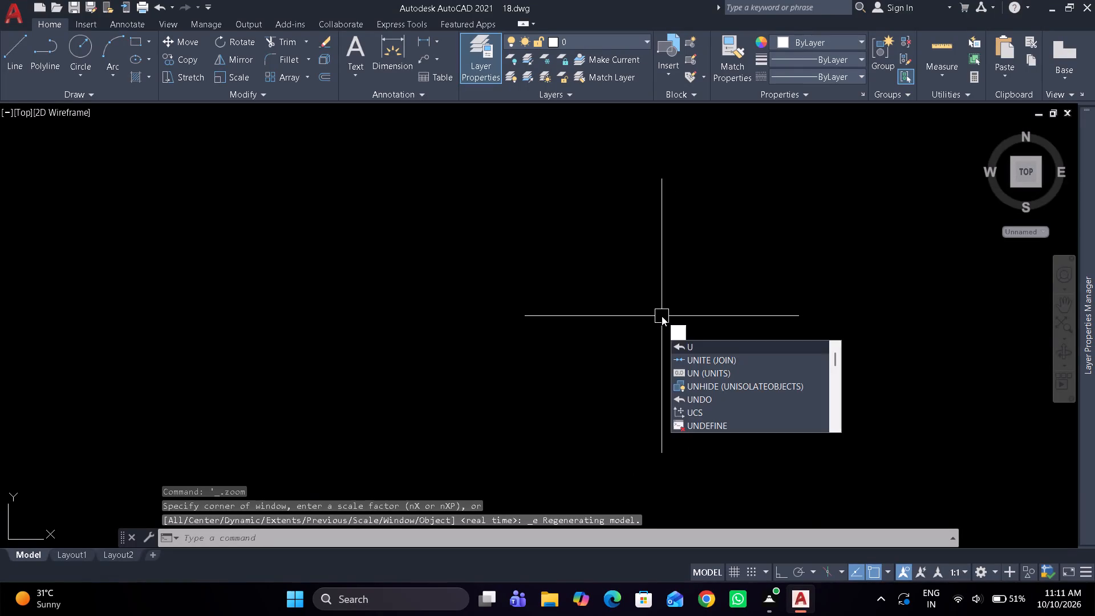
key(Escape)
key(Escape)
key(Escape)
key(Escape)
Turn on log file recording with the LOGFILEON command.
text(log)
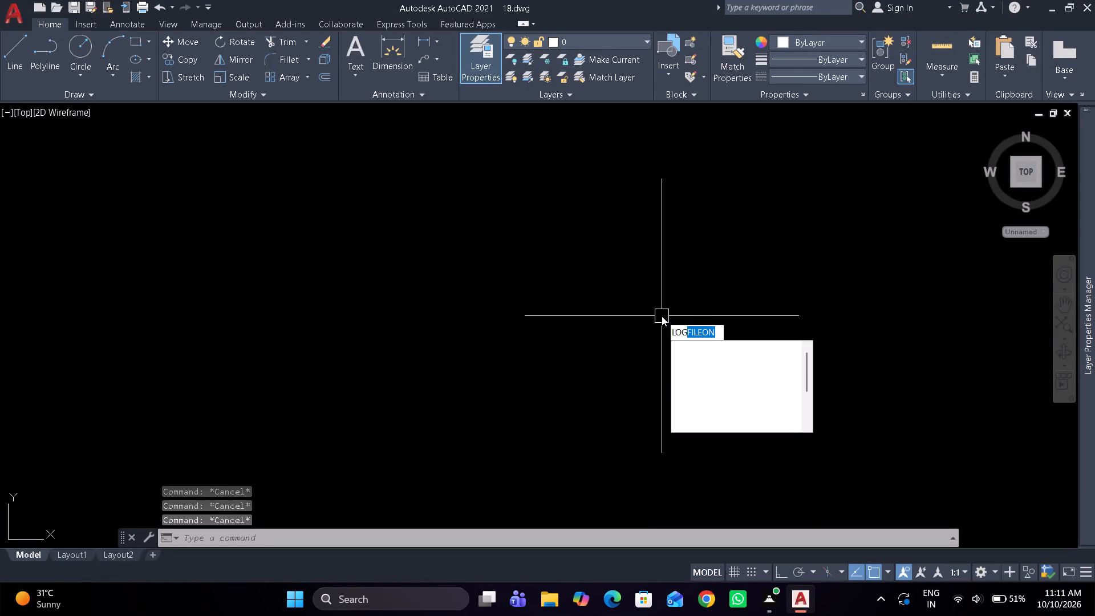
key(space)
Open the drawing units settings to check them, and close them without changes.
text(un)
key(space)
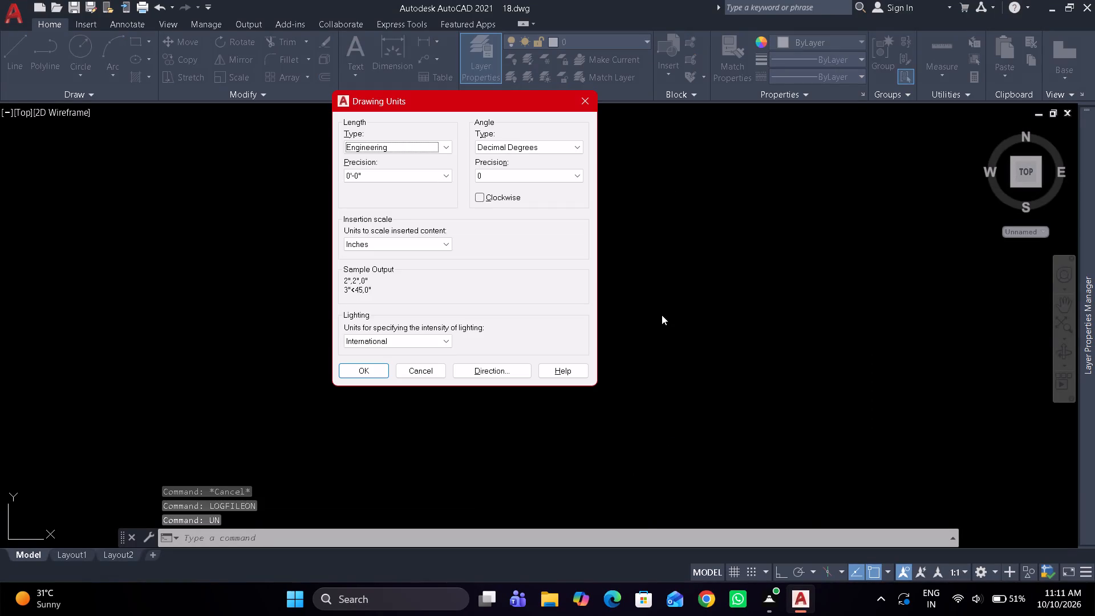
key(Escape)
key(Escape)
key(Escape)
drag(537, 347, 583, 275)
key(Escape)
drag(597, 256, 643, 216)
key(Escape)
key(Escape)
key(Escape)
key(Escape)
key(Escape)
key(Escape)
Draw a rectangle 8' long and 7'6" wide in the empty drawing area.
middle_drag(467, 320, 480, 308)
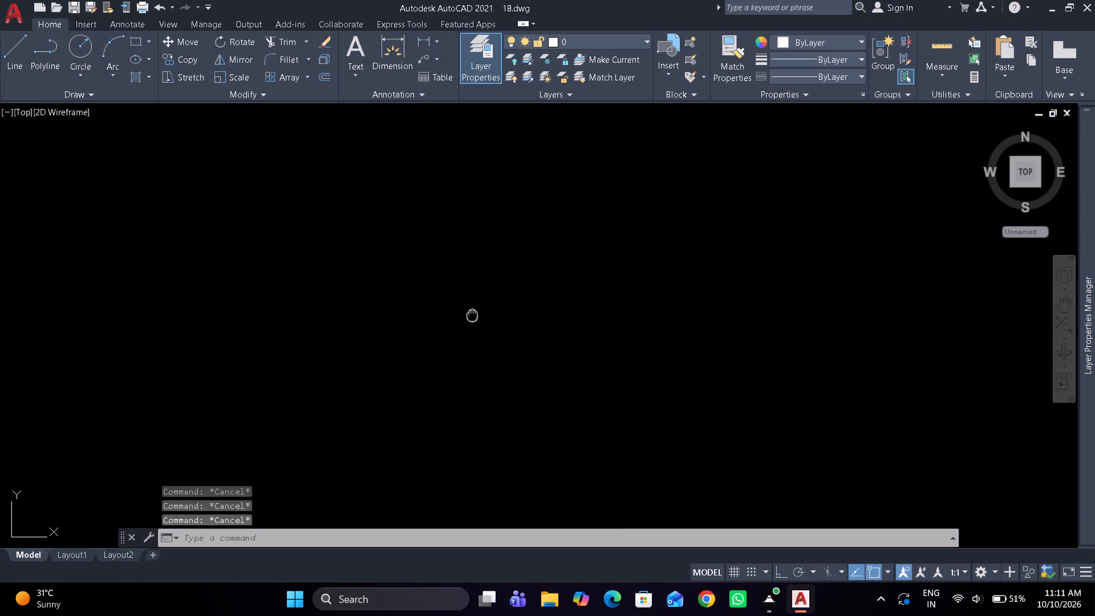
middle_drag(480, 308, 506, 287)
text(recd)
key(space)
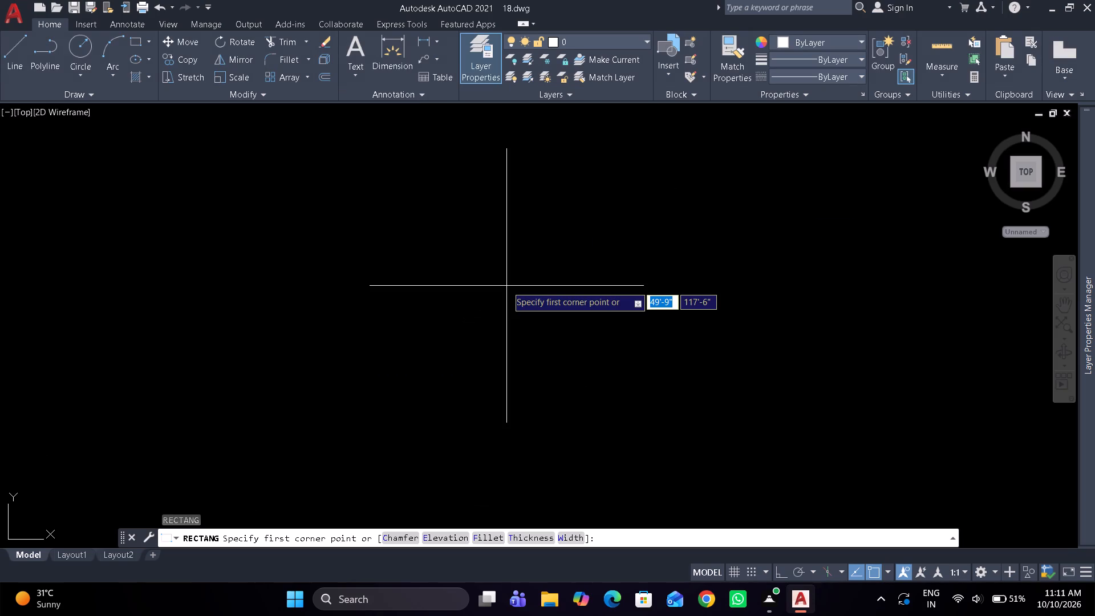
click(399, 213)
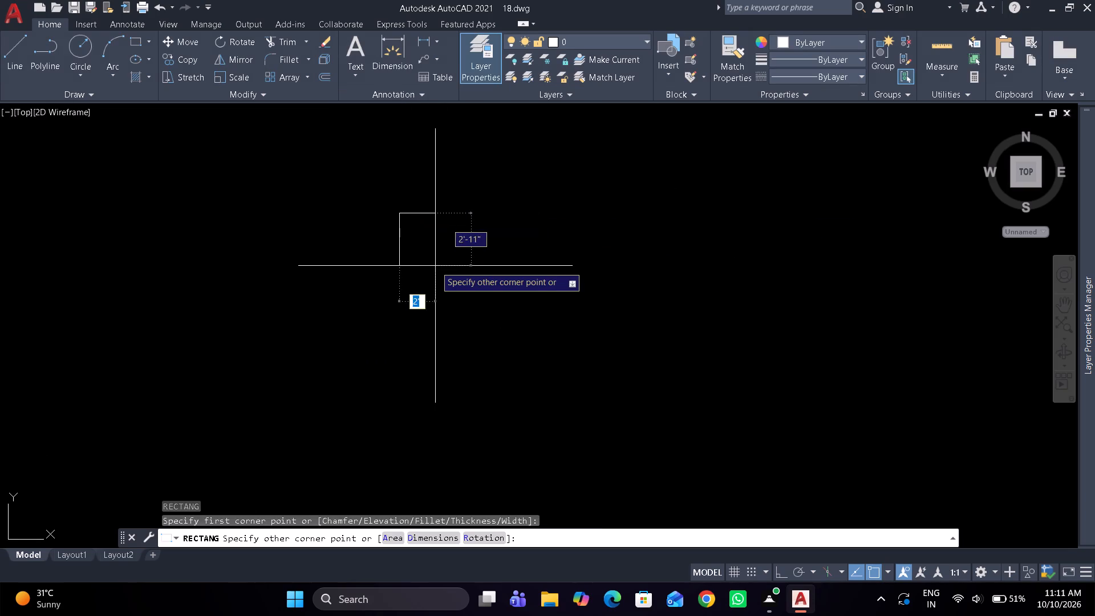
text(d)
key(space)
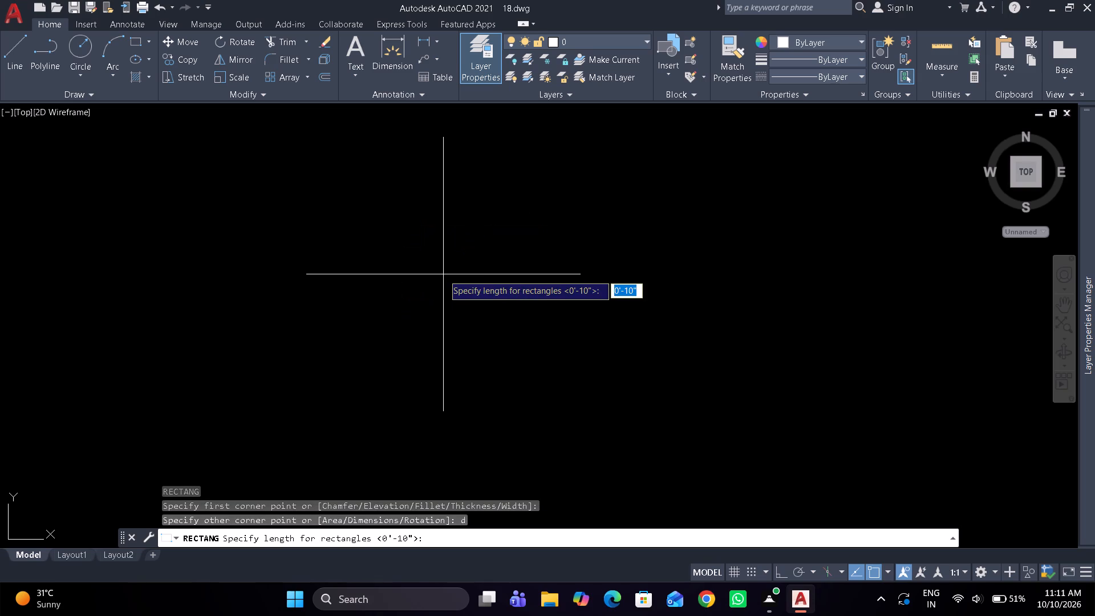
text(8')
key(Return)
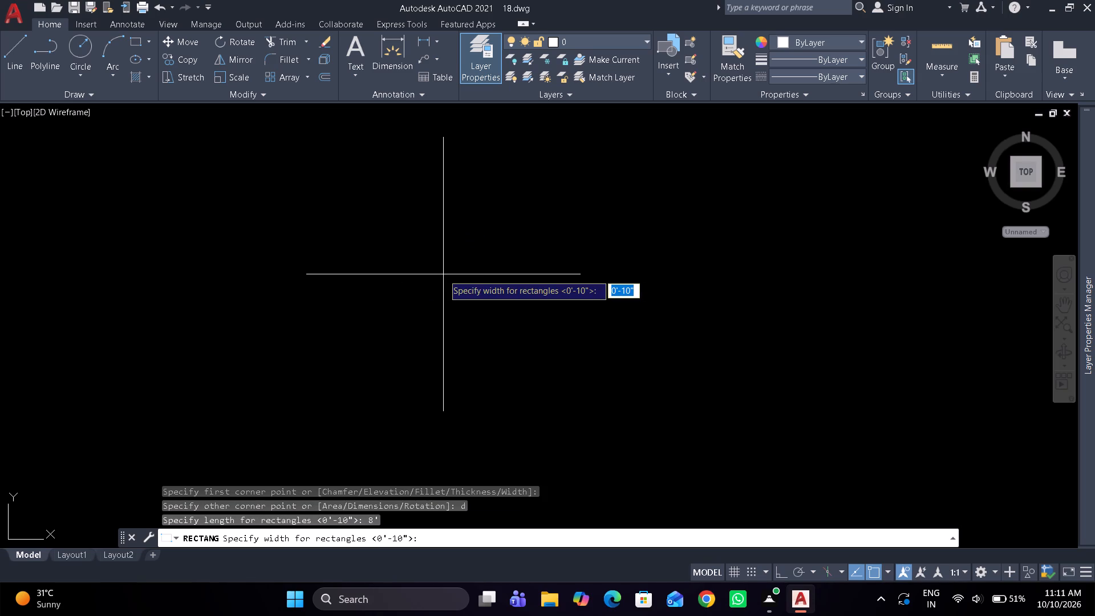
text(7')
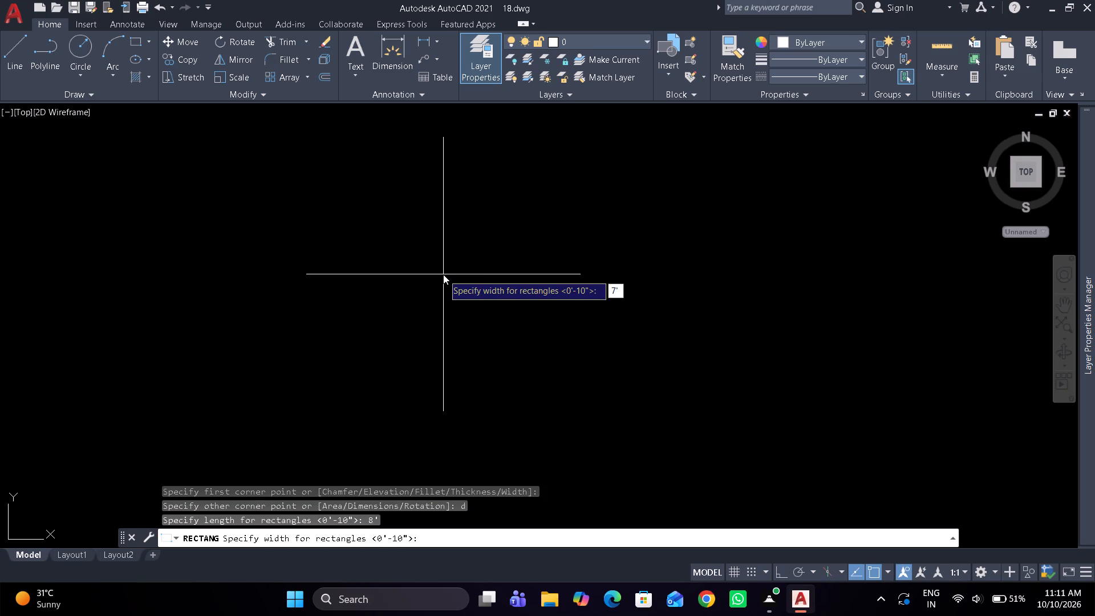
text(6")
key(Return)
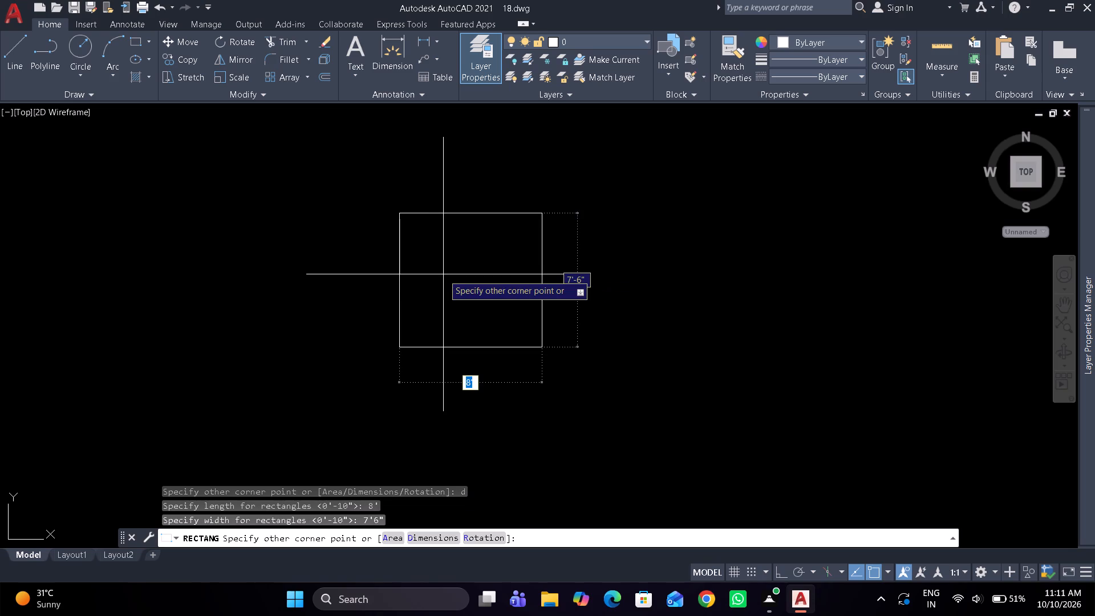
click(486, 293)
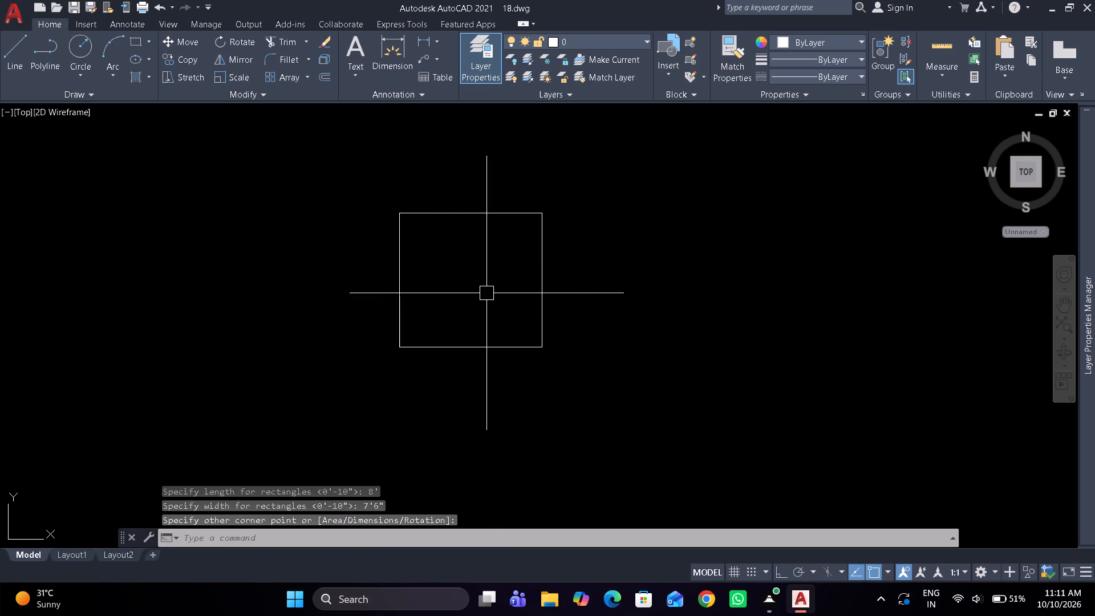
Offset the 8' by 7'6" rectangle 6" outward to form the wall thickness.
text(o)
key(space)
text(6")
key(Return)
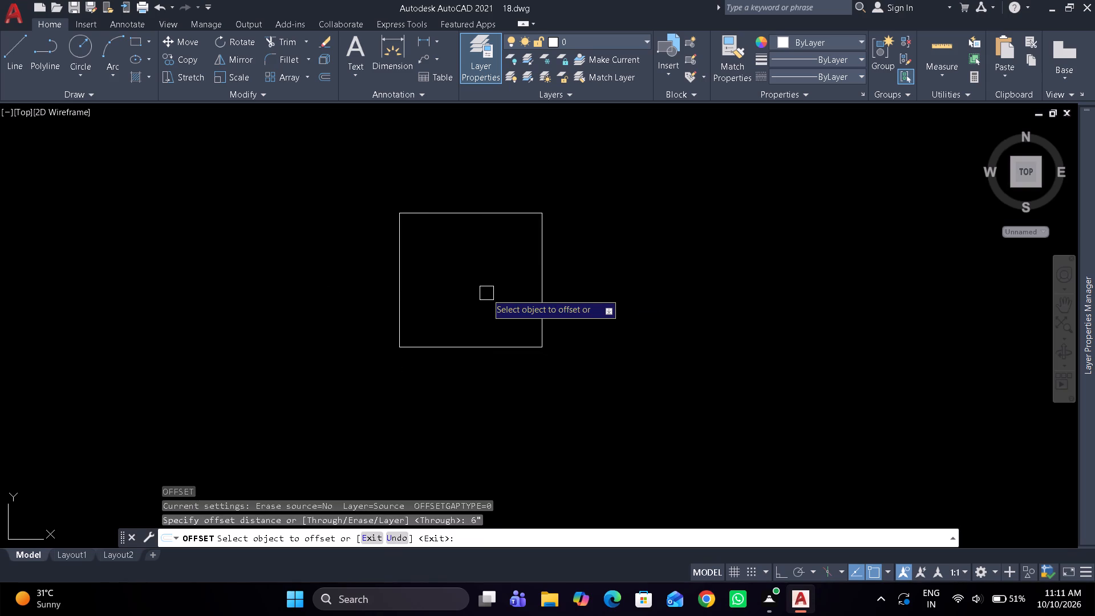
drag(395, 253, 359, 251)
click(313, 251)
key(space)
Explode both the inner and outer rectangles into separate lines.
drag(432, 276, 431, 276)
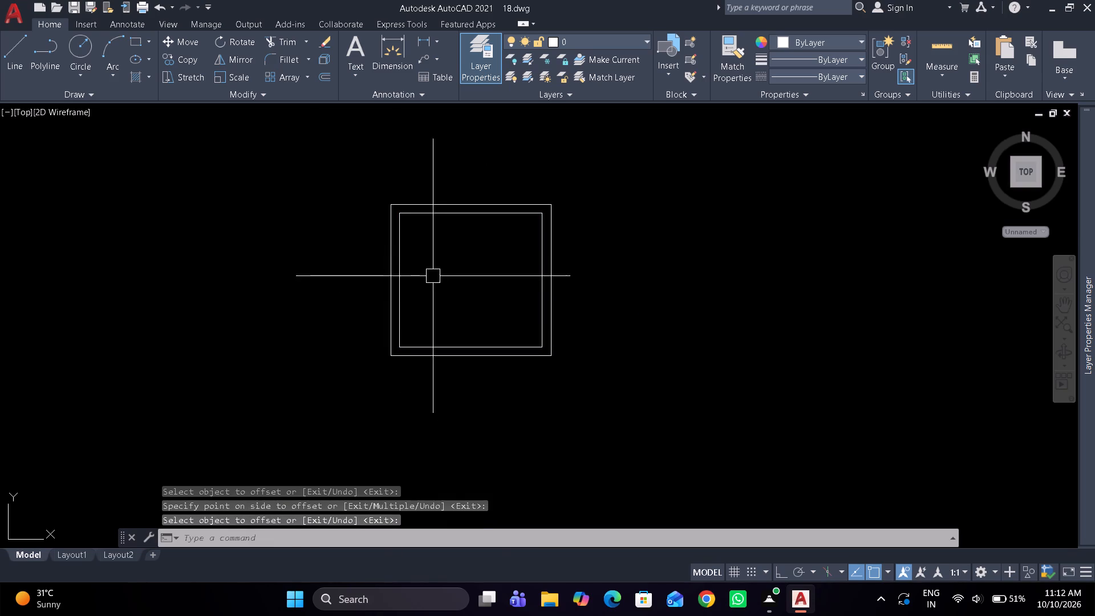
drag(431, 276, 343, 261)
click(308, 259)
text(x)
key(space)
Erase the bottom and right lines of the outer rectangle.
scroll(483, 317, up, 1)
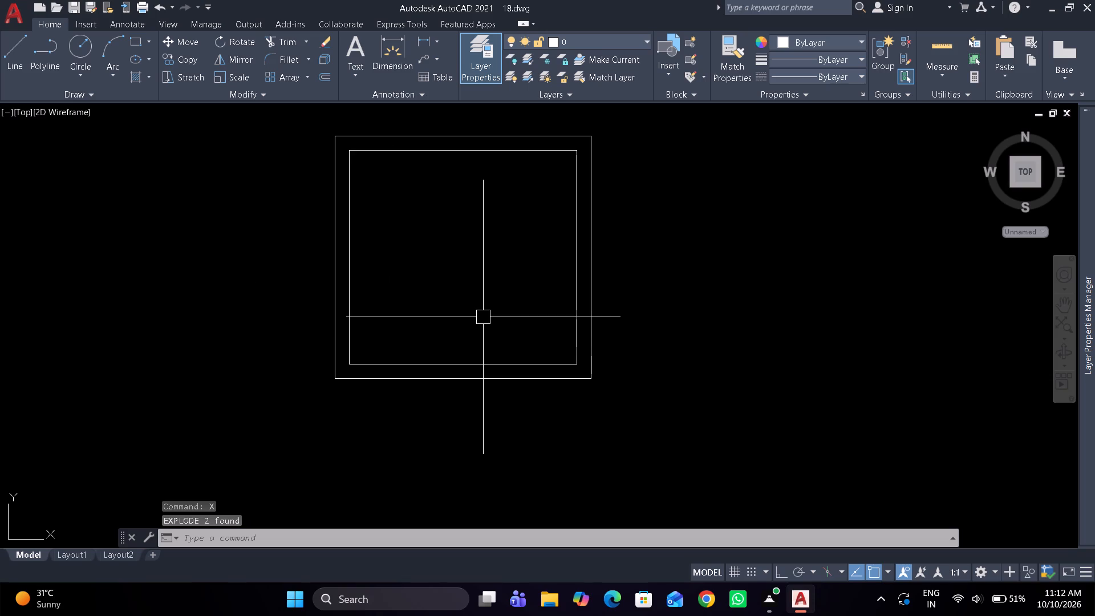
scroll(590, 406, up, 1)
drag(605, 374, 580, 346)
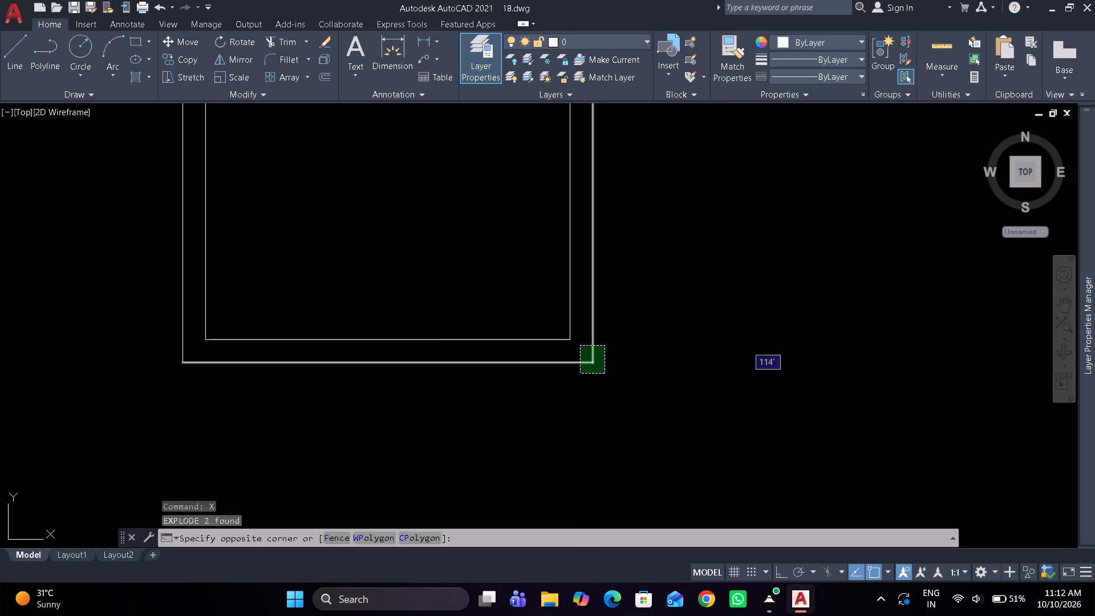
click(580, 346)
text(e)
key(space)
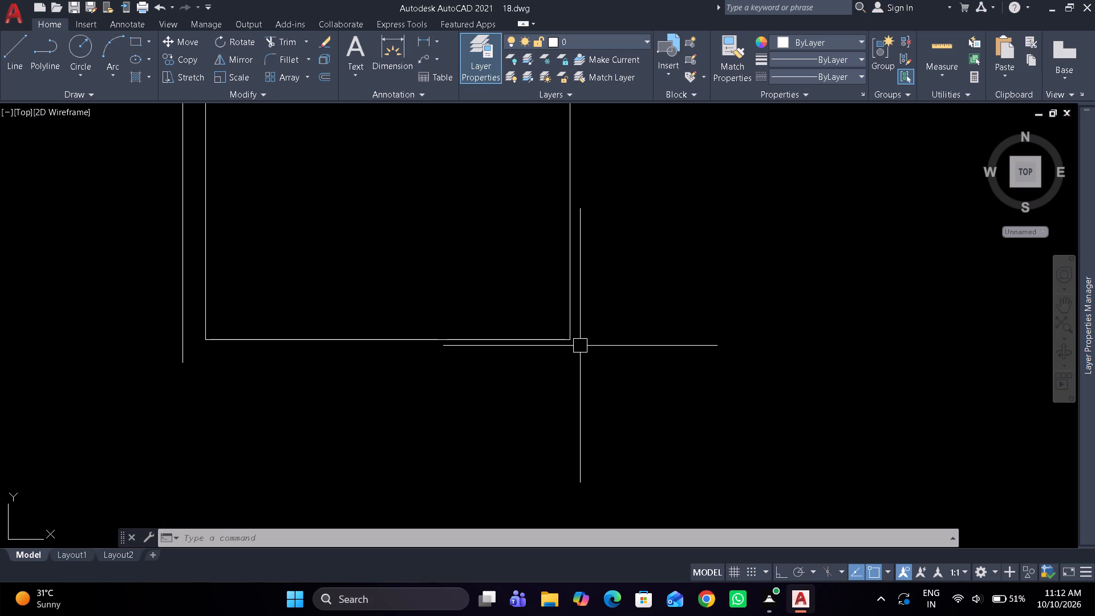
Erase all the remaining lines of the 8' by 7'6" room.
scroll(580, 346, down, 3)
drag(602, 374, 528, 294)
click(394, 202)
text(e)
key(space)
Draw a rectangle 13'4" long and 14' wide in the empty drawing area.
scroll(507, 221, down, 1)
middle_drag(460, 218, 445, 216)
text(re)
text(c)
key(space)
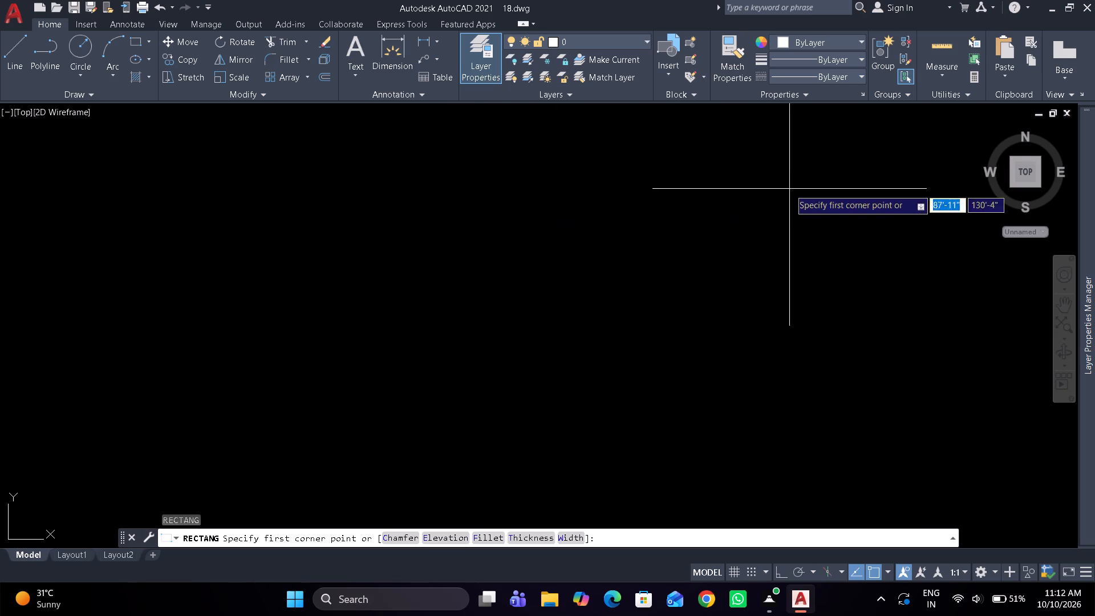
drag(789, 189, 784, 191)
text(d)
key(space)
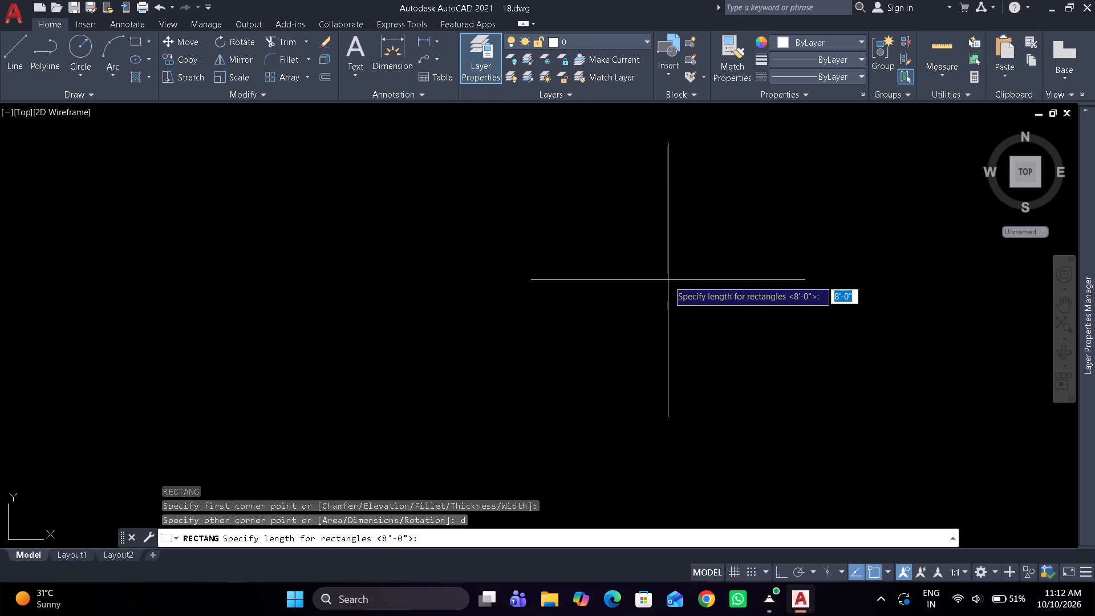
text(13')
text(4")
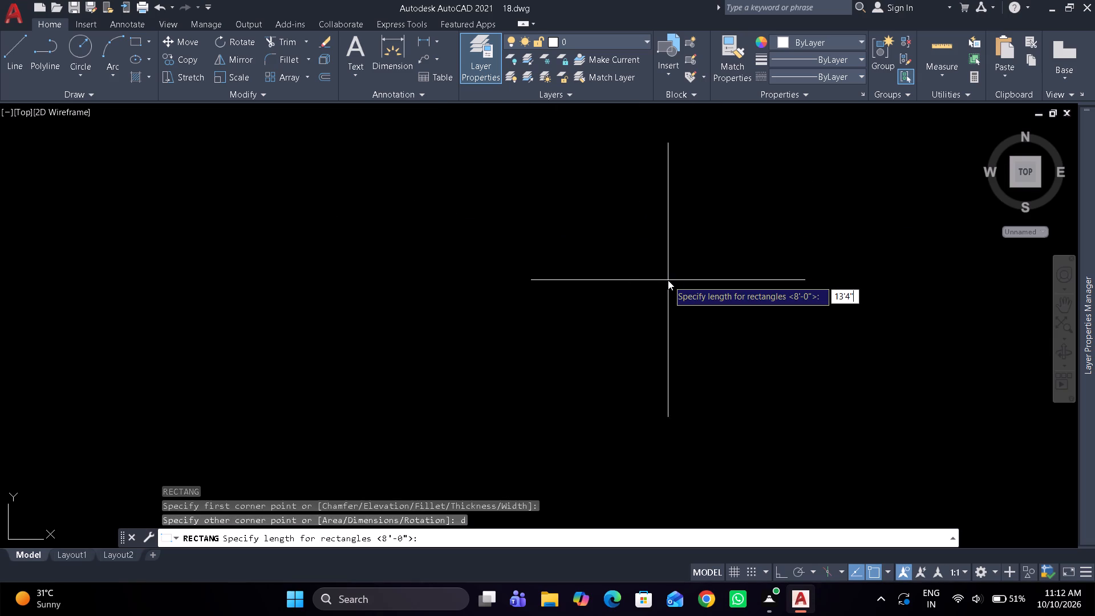
key(Return)
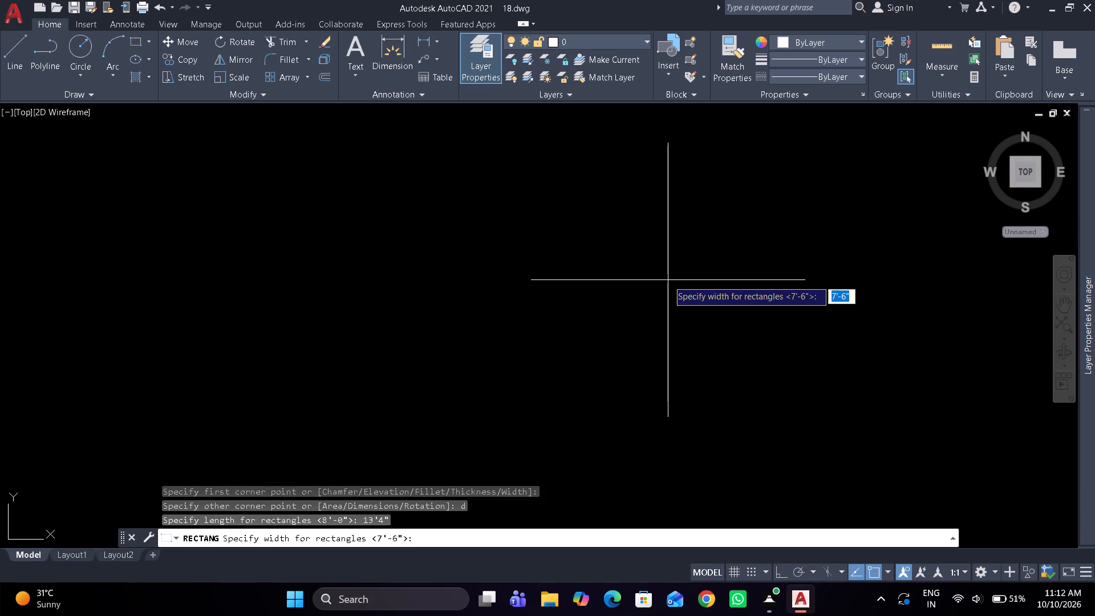
text(14')
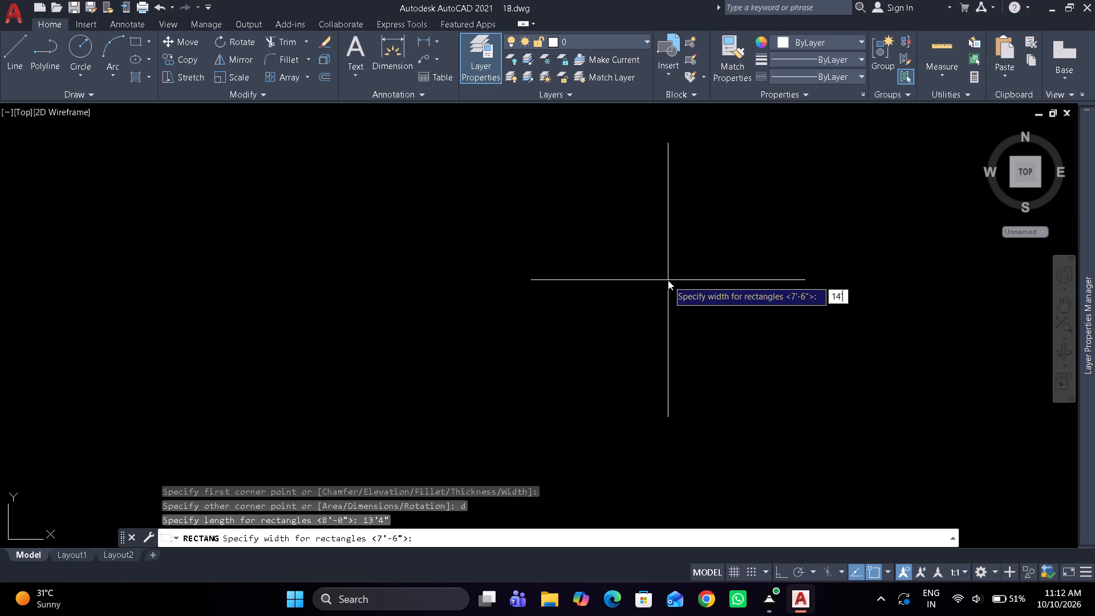
key(Return)
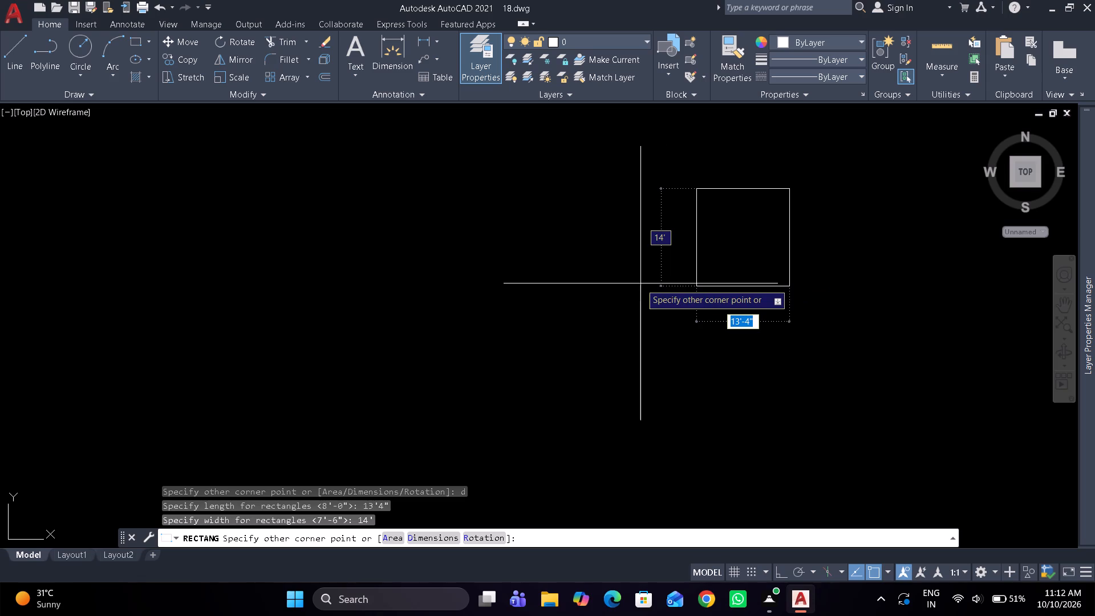
click(567, 333)
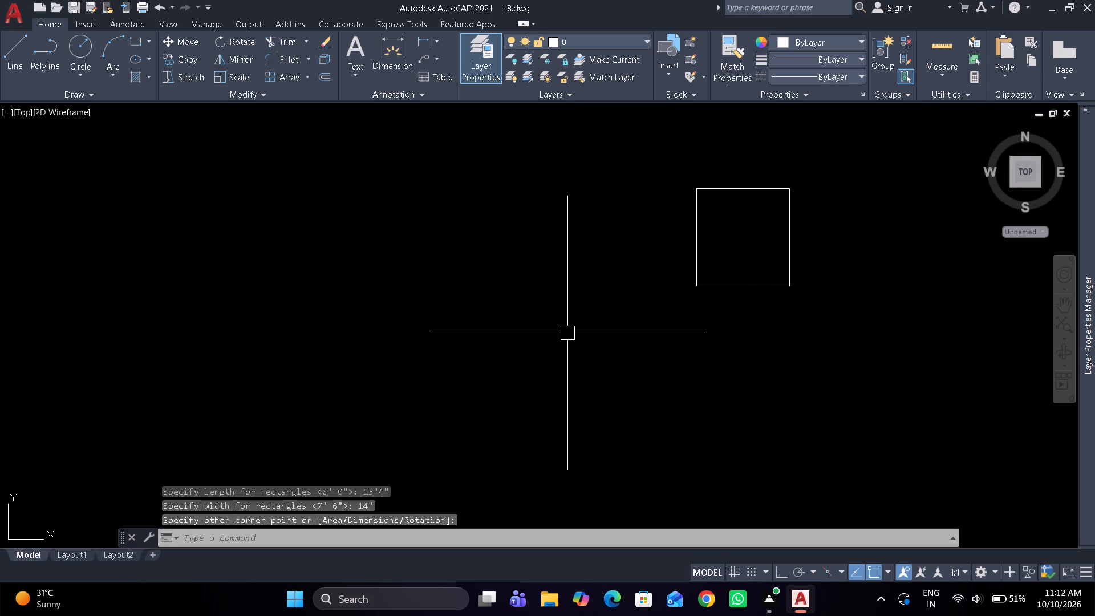
Offset the 13'4" by 14' rectangle 6" outward to form the wall thickness.
text(o)
key(space)
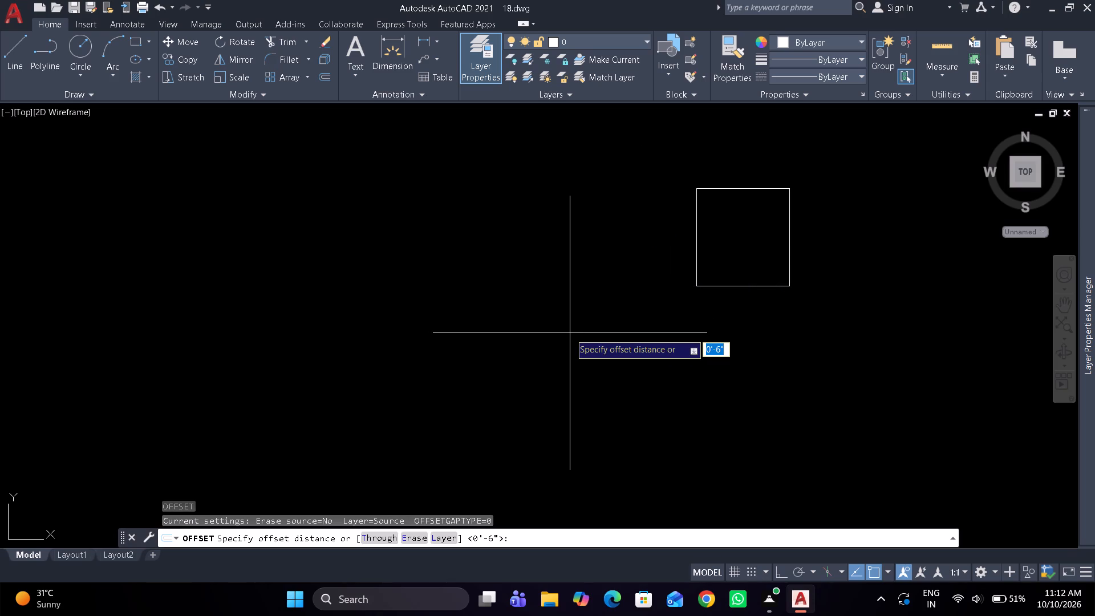
key(space)
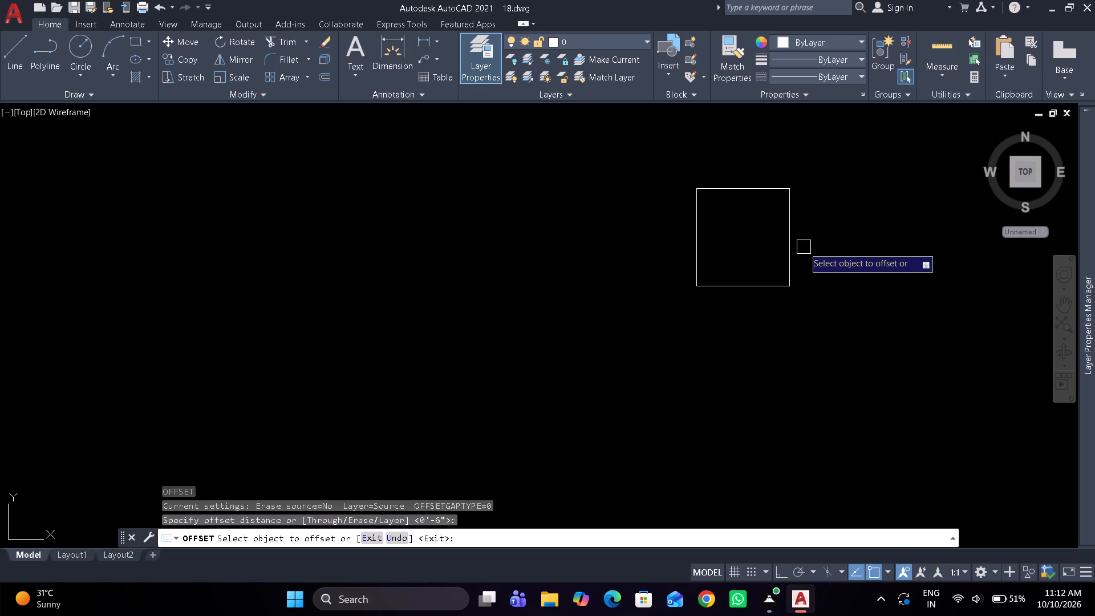
drag(795, 243, 818, 233)
click(858, 218)
key(space)
Explode both the inner and outer rectangles of the room into separate lines.
scroll(716, 264, up, 2)
drag(716, 264, 587, 293)
click(578, 293)
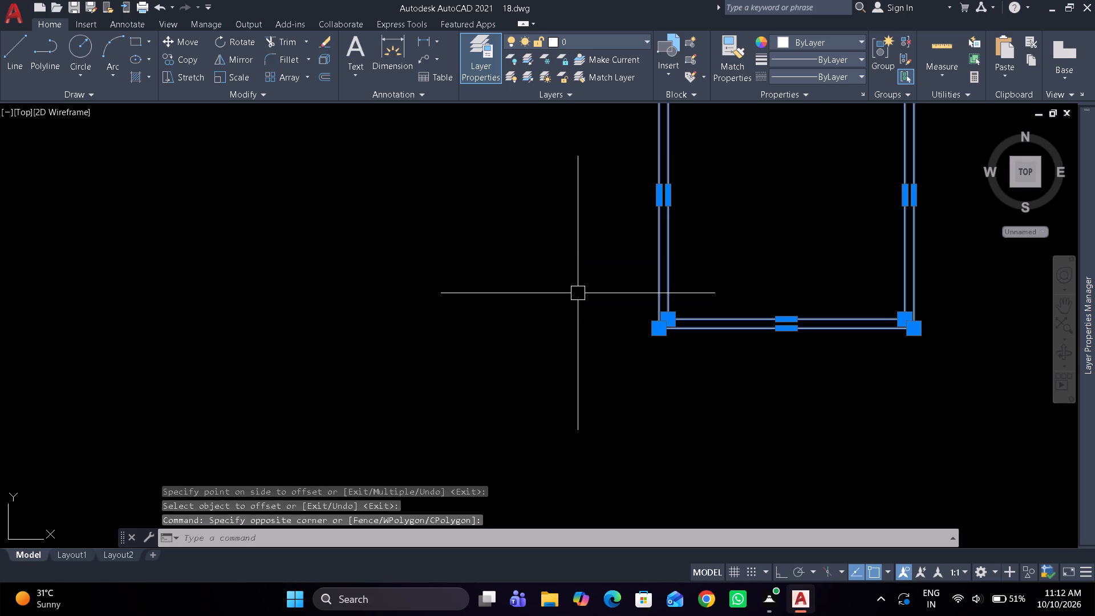
text(x)
key(space)
Erase the left and bottom lines of the outer rectangle.
scroll(688, 338, up, 1)
drag(647, 344, 645, 337)
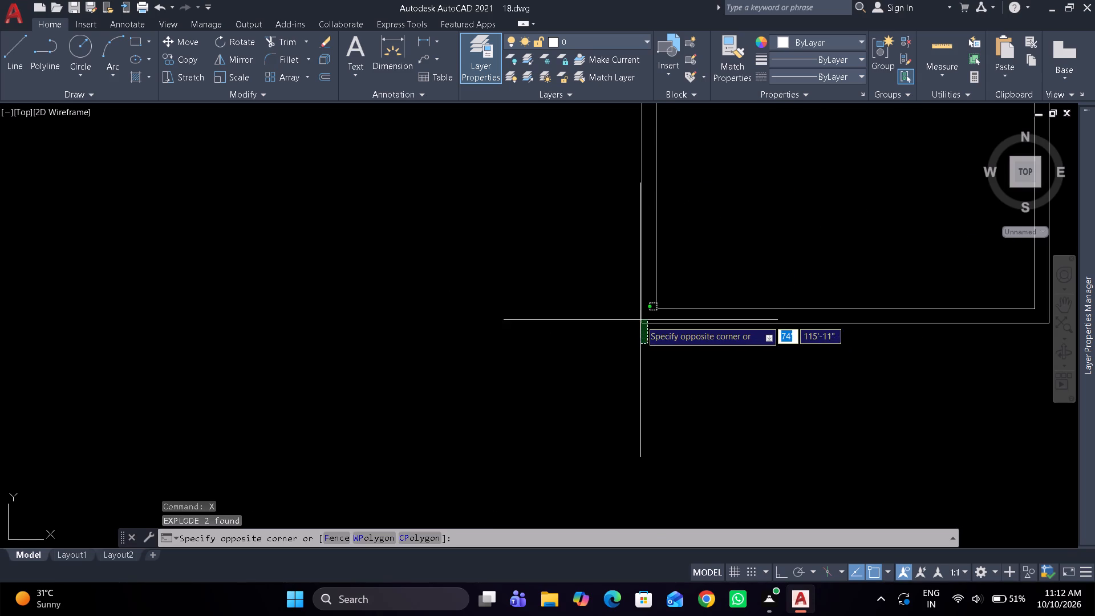
click(636, 316)
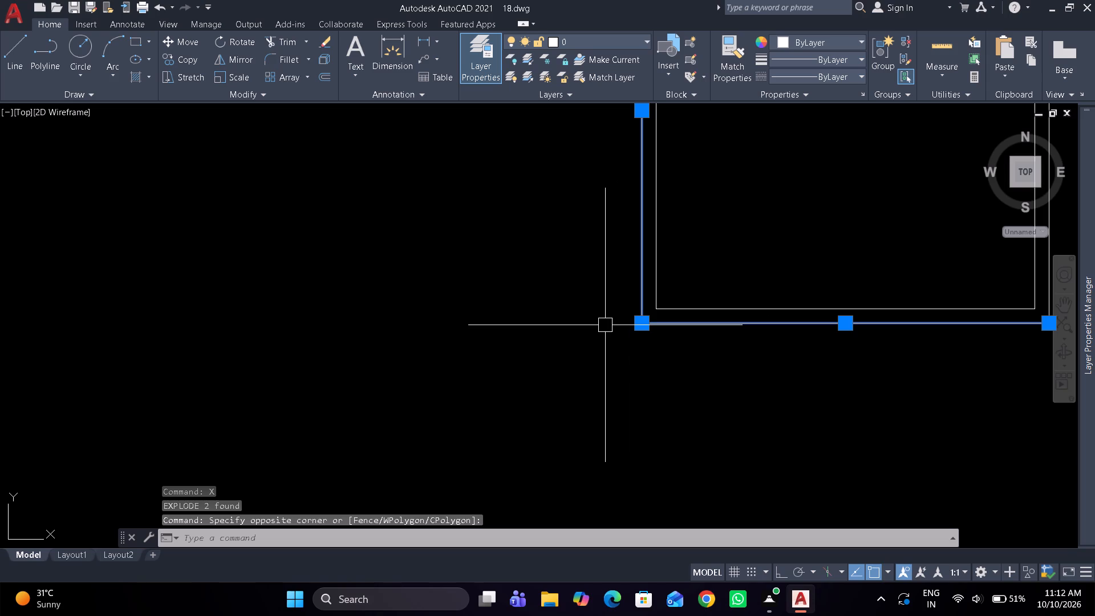
text(e)
key(space)
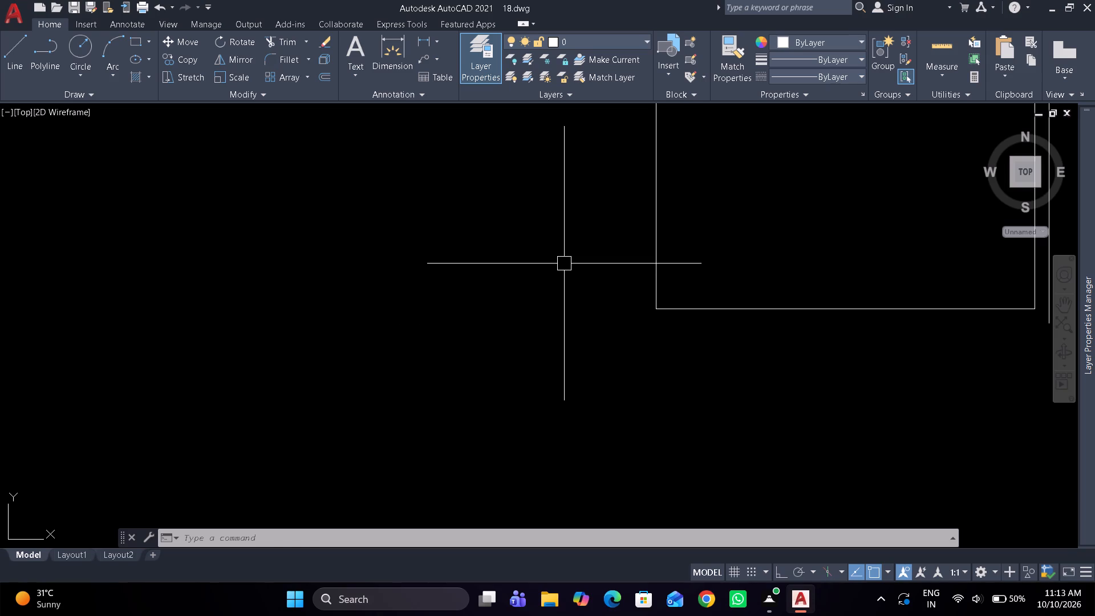
drag(563, 262, 534, 274)
click(509, 286)
Offset the room's inner left line 4" outward to form a thinner left wall.
scroll(509, 286, down, 2)
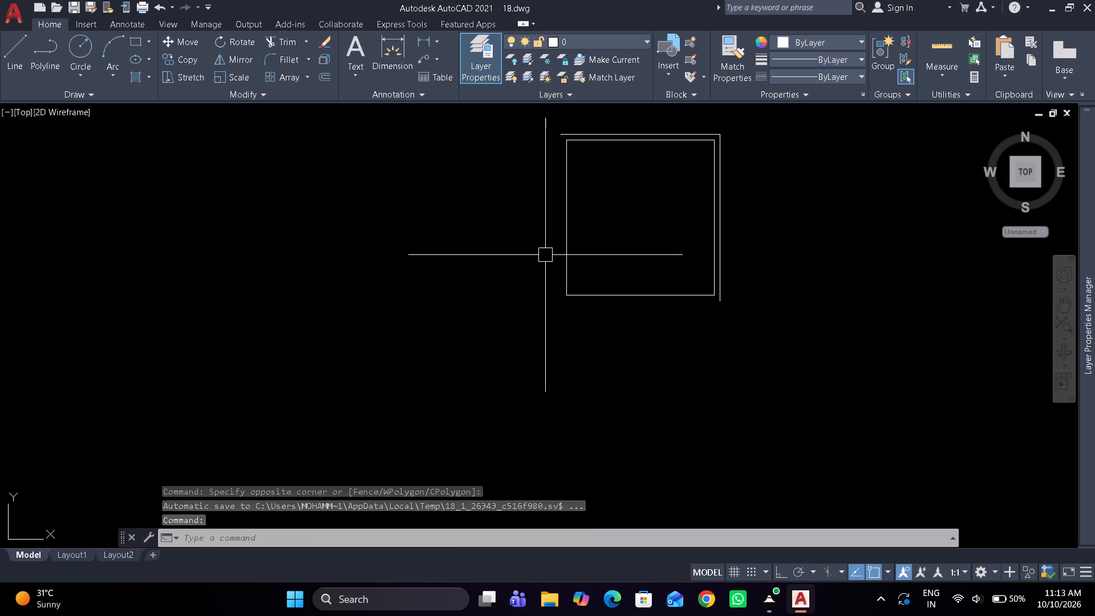
text(o 4")
key(Return)
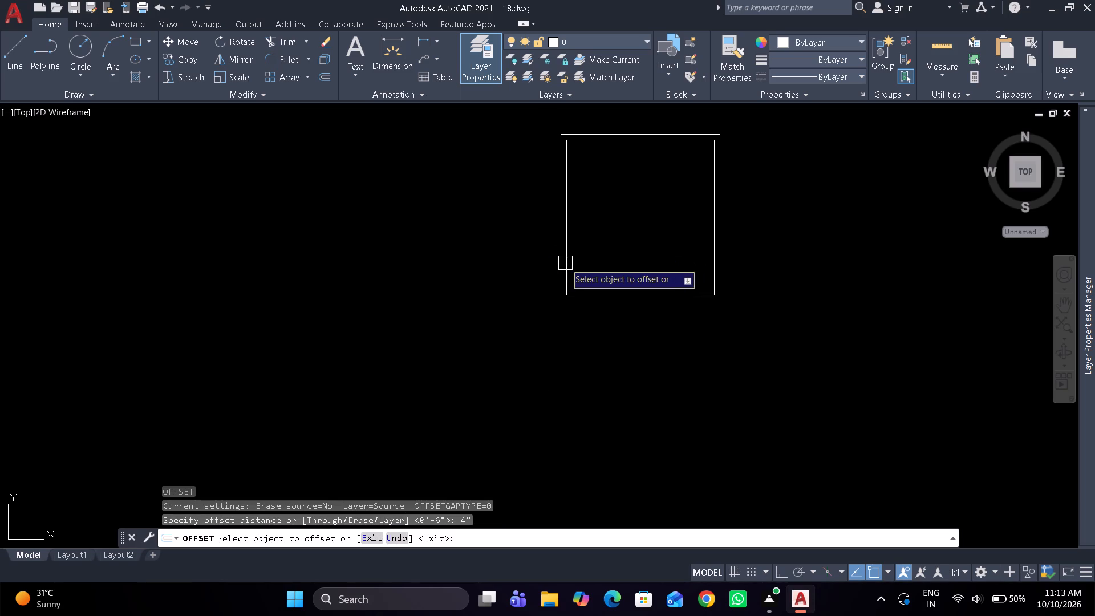
drag(564, 262, 550, 260)
click(430, 271)
key(space)
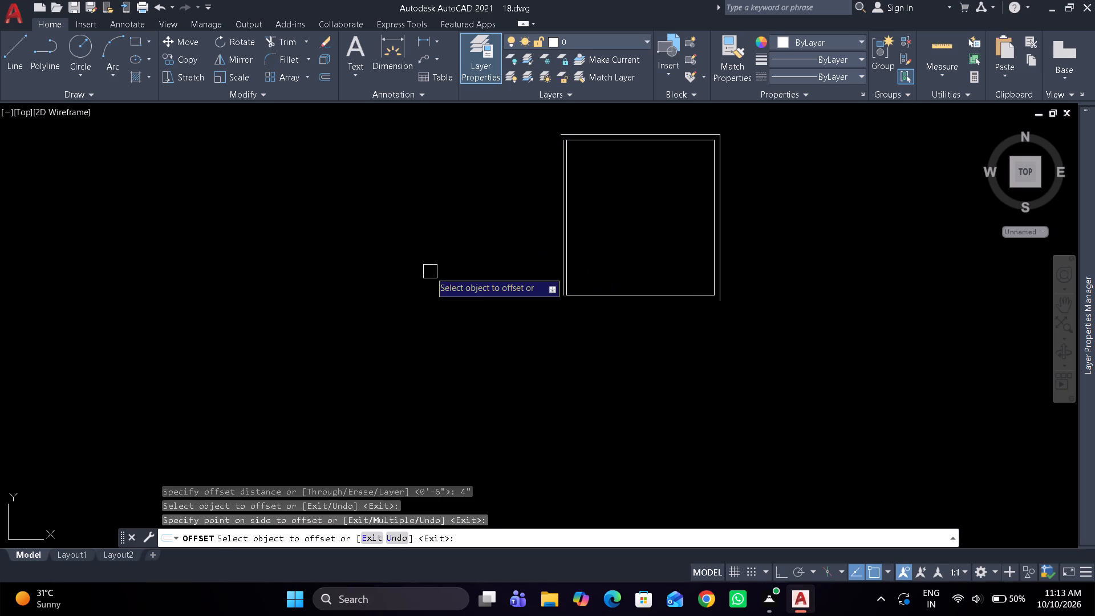
Offset the outer line of the room's thin left wall 6'6" outward to set the width of the adjoining space.
scroll(571, 126, up, 3)
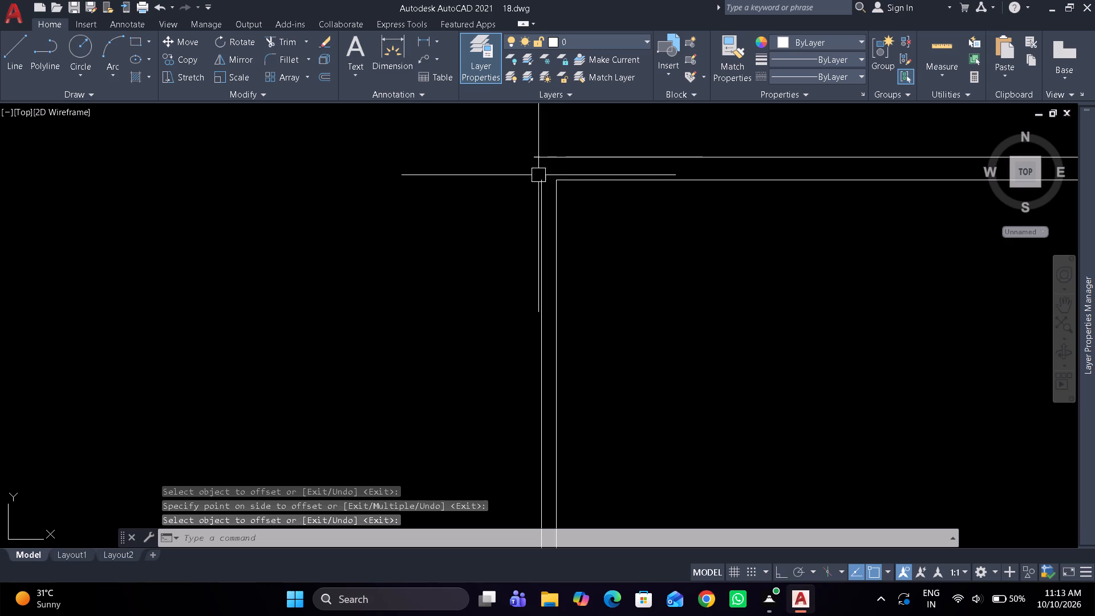
key(space)
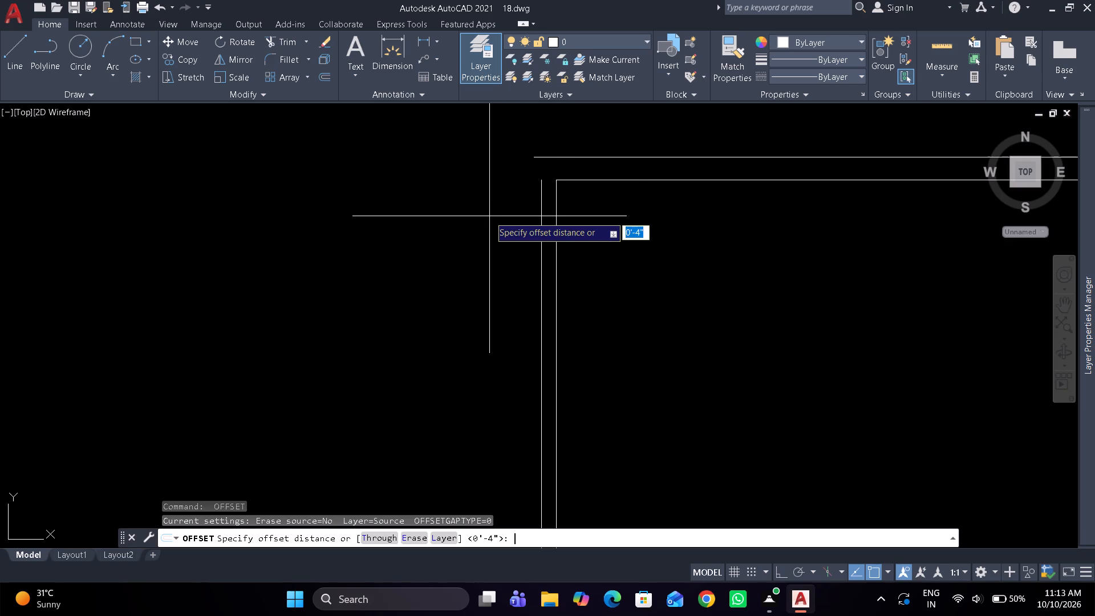
text(6'6")
key(space)
scroll(489, 216, down, 1)
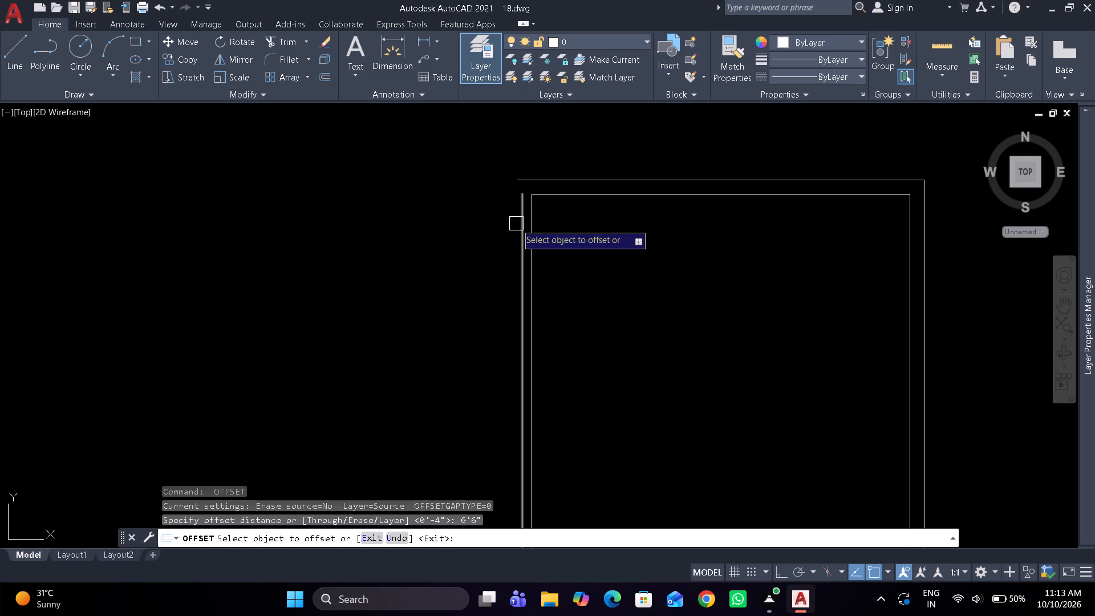
click(516, 224)
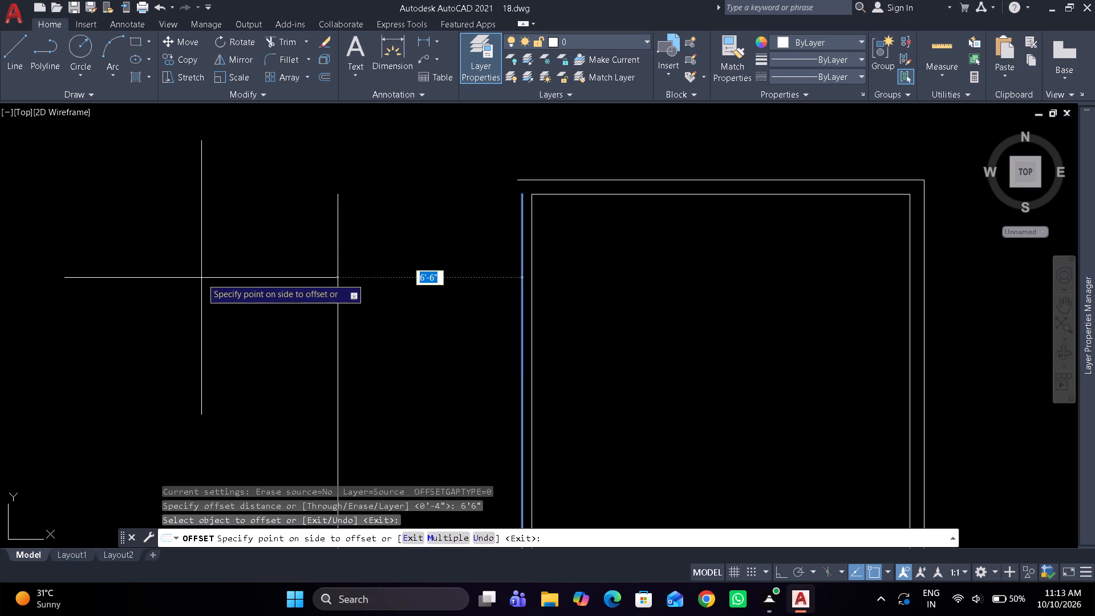
click(125, 274)
key(space)
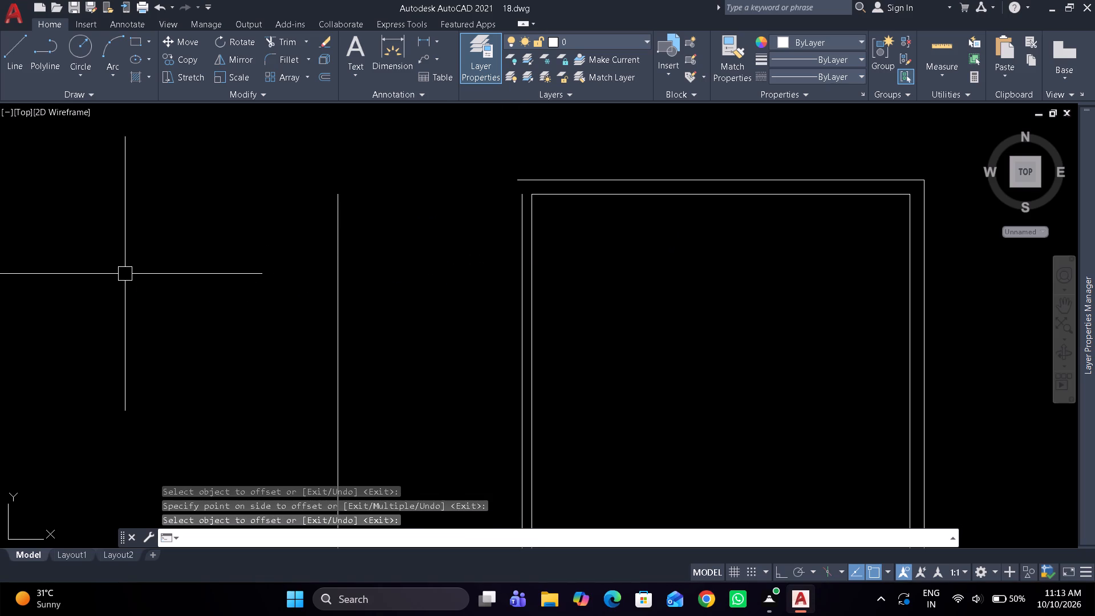
Offset the new left line 4" further left to form the partition wall of the 6'6" space.
key(space)
text(16' 4")
key(space)
drag(337, 227, 304, 235)
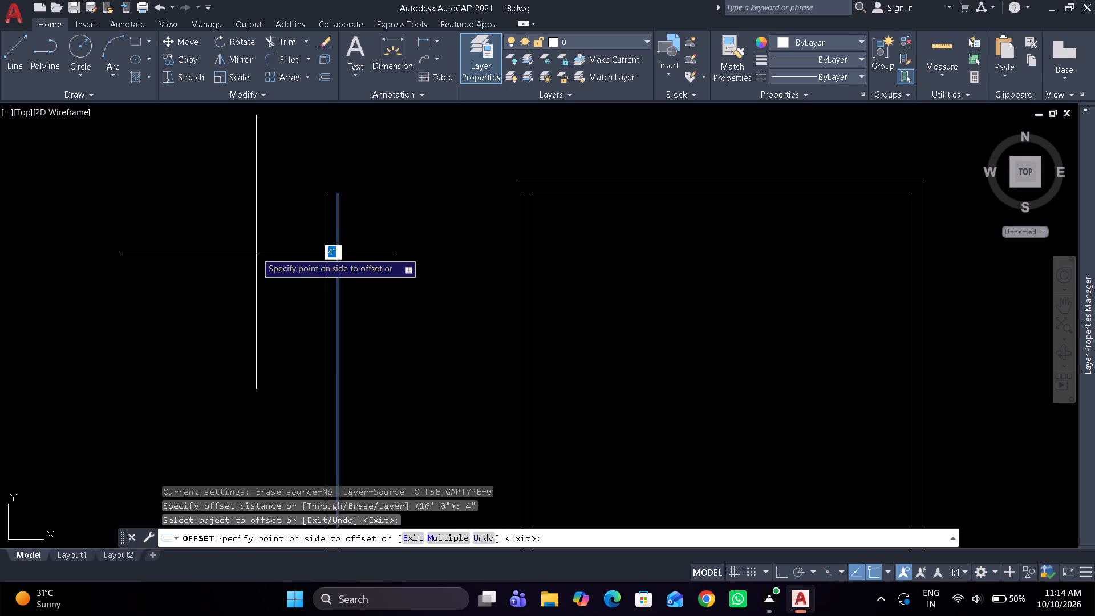
click(253, 254)
key(space)
Offset the partition's outer line 16' to the left to set the width of the next room.
key(space)
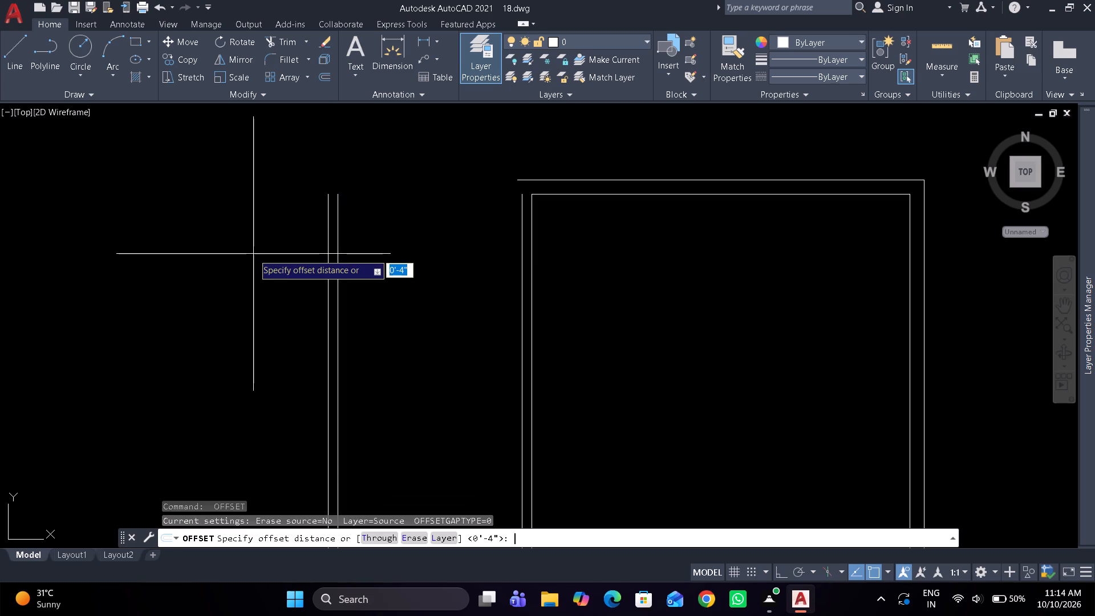
scroll(252, 248, down, 1)
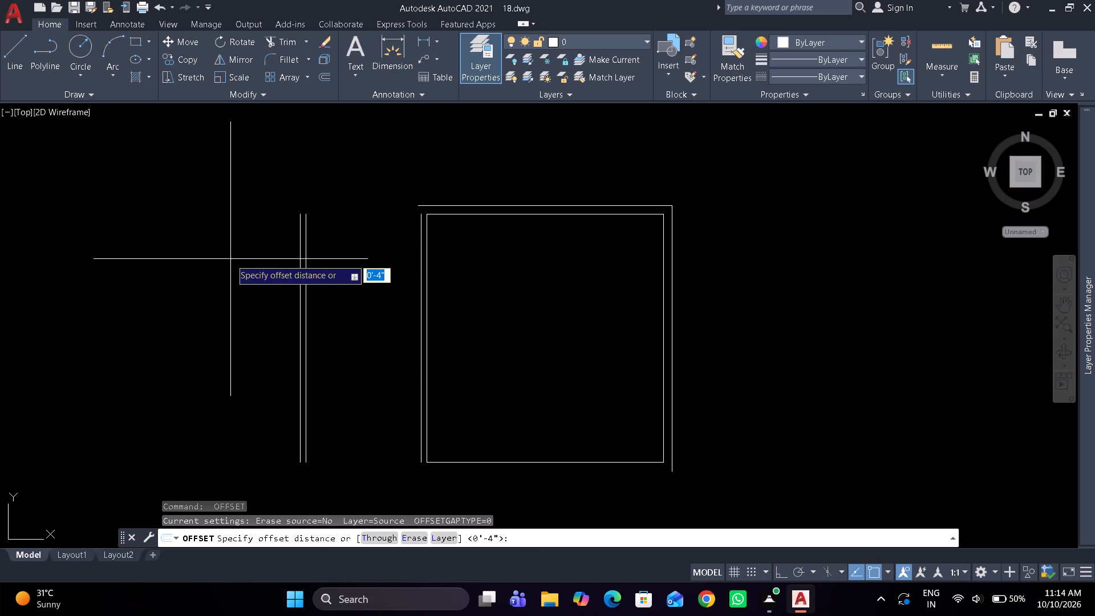
text(16')
key(space)
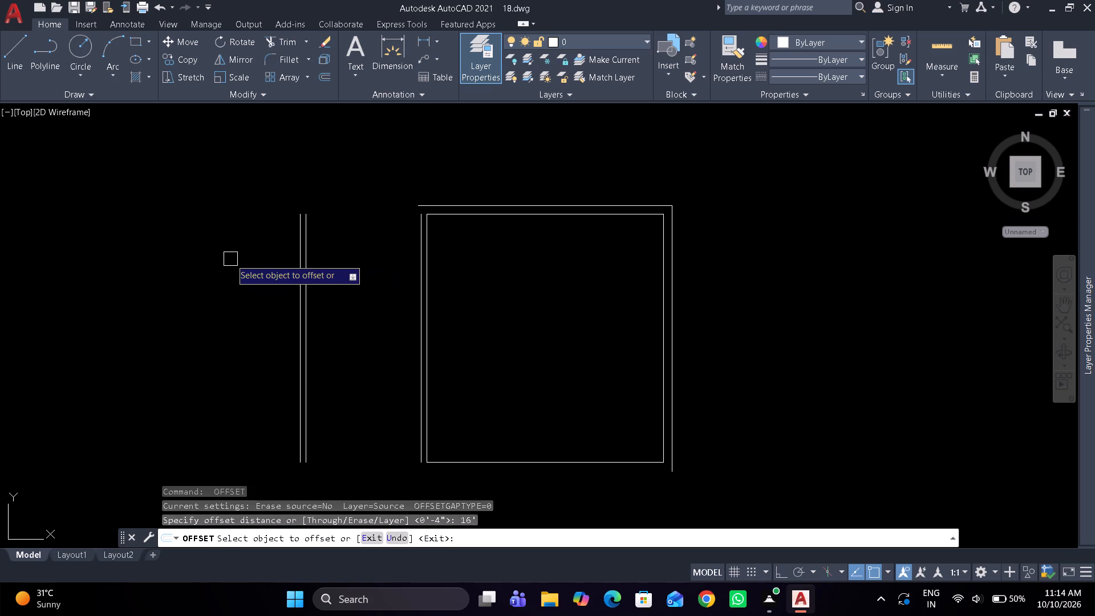
click(296, 238)
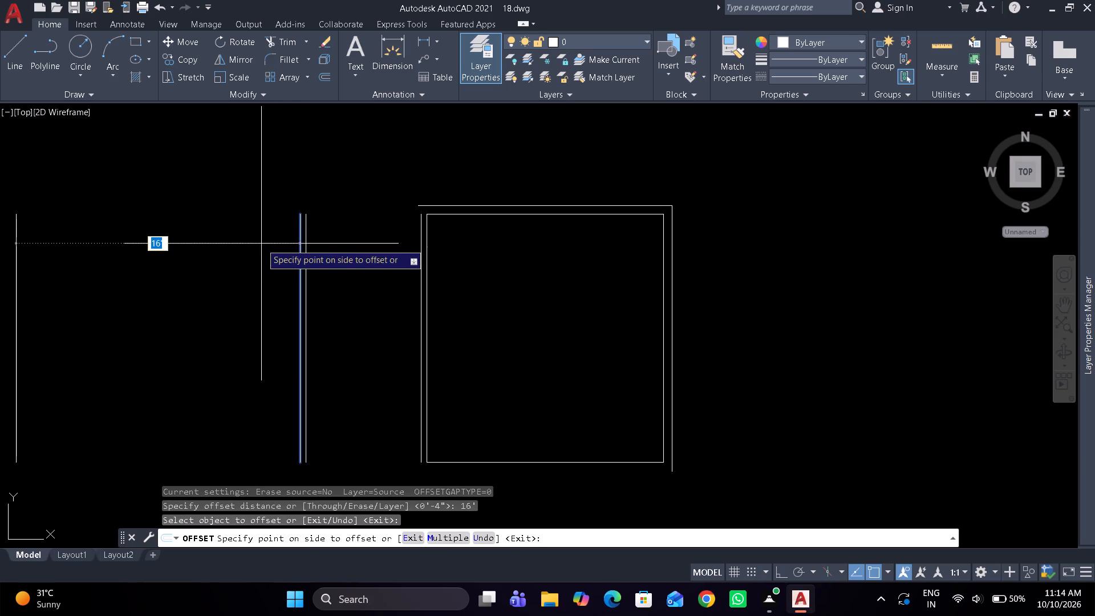
click(237, 250)
key(space)
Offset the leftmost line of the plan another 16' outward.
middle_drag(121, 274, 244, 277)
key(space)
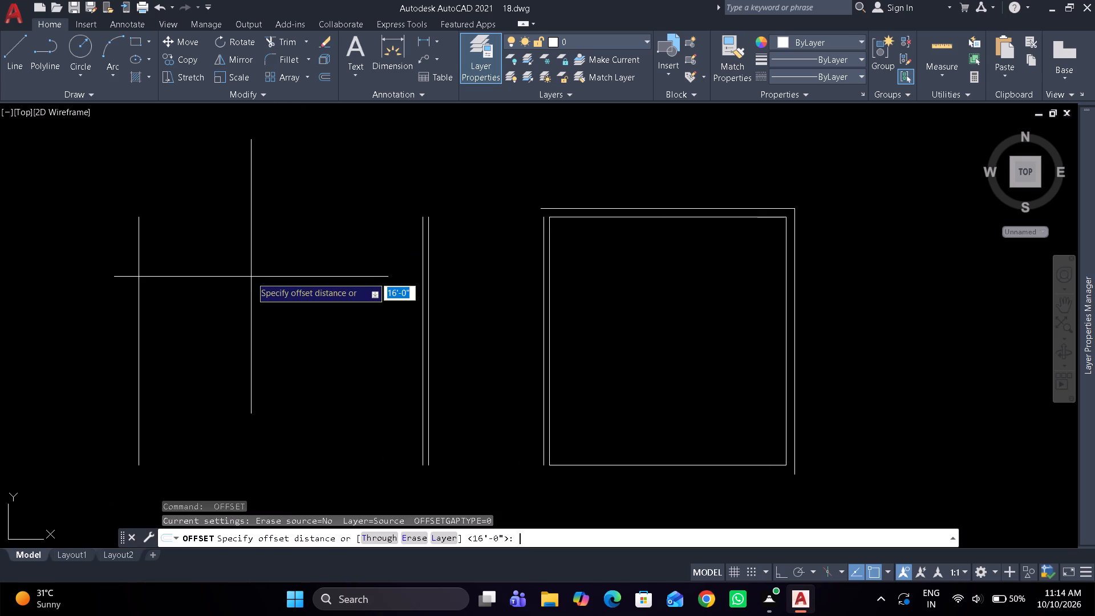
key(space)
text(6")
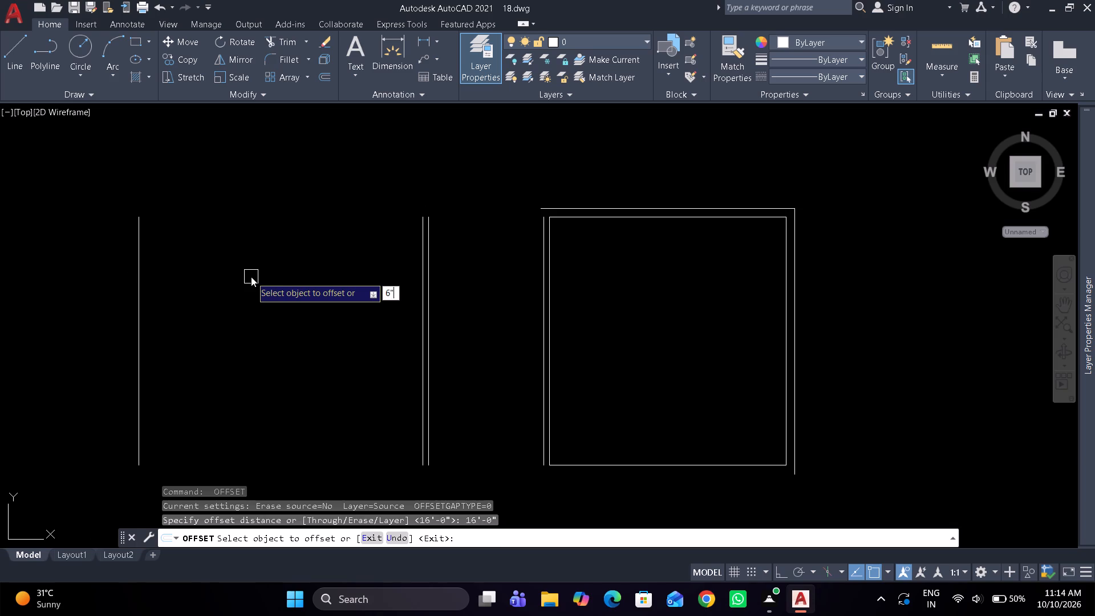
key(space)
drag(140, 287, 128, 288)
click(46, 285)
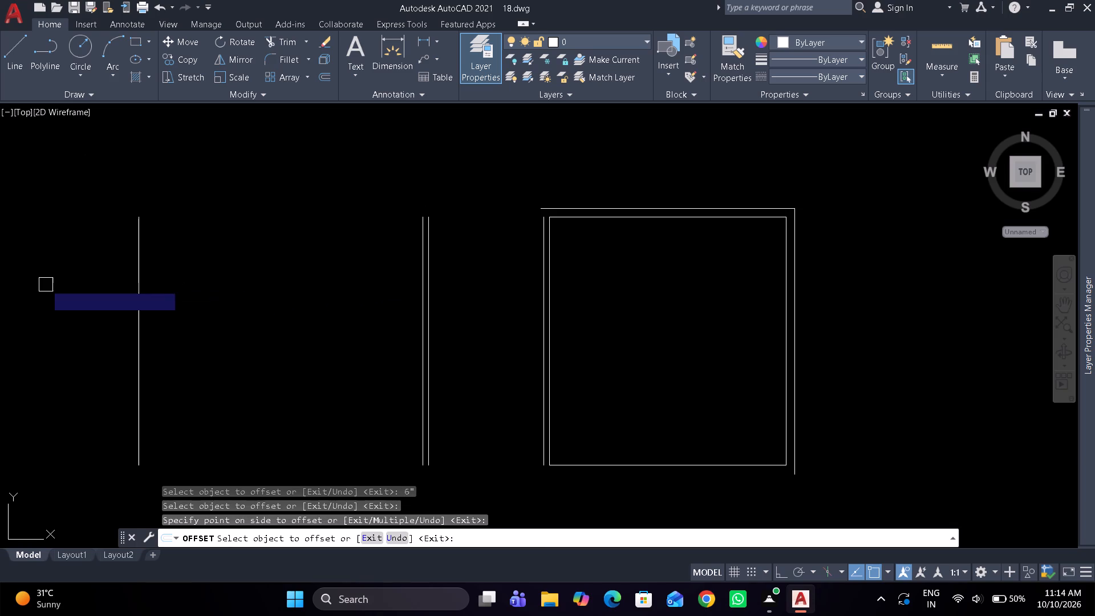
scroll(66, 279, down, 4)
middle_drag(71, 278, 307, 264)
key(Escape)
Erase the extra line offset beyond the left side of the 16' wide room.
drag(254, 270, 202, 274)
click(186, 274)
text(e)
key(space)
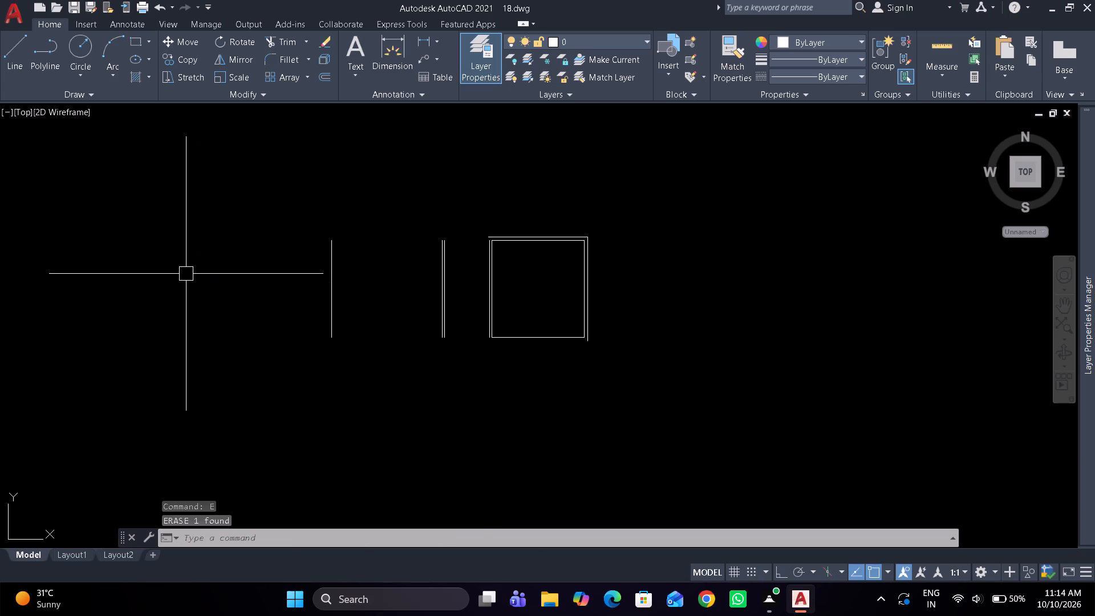
Offset the 16' wide room's left line 6" outward to form its outer wall.
text(o)
key(space)
text(6")
key(Return)
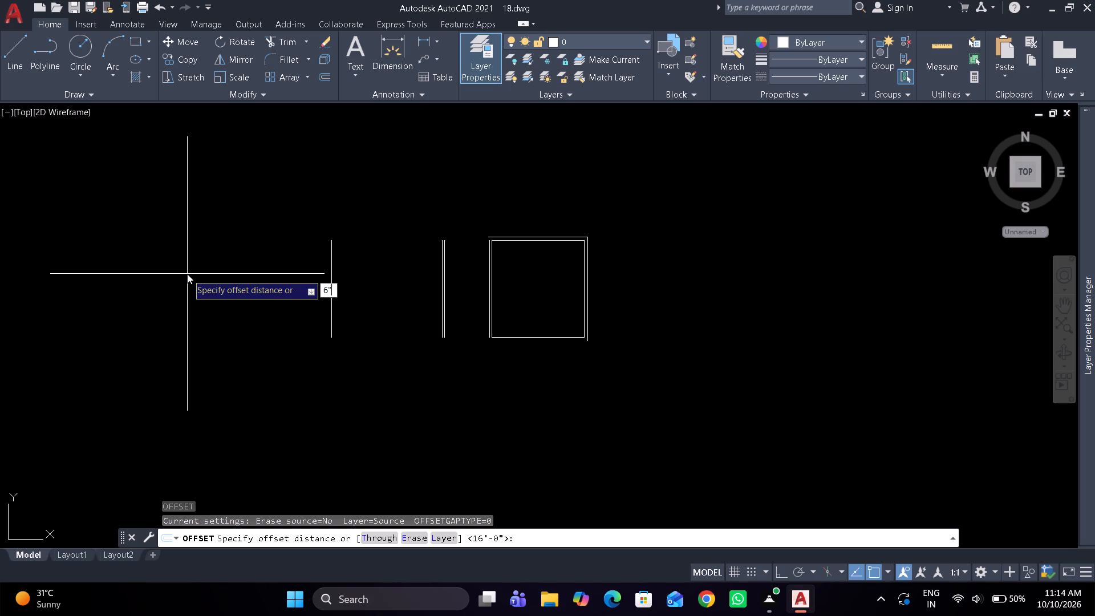
click(333, 293)
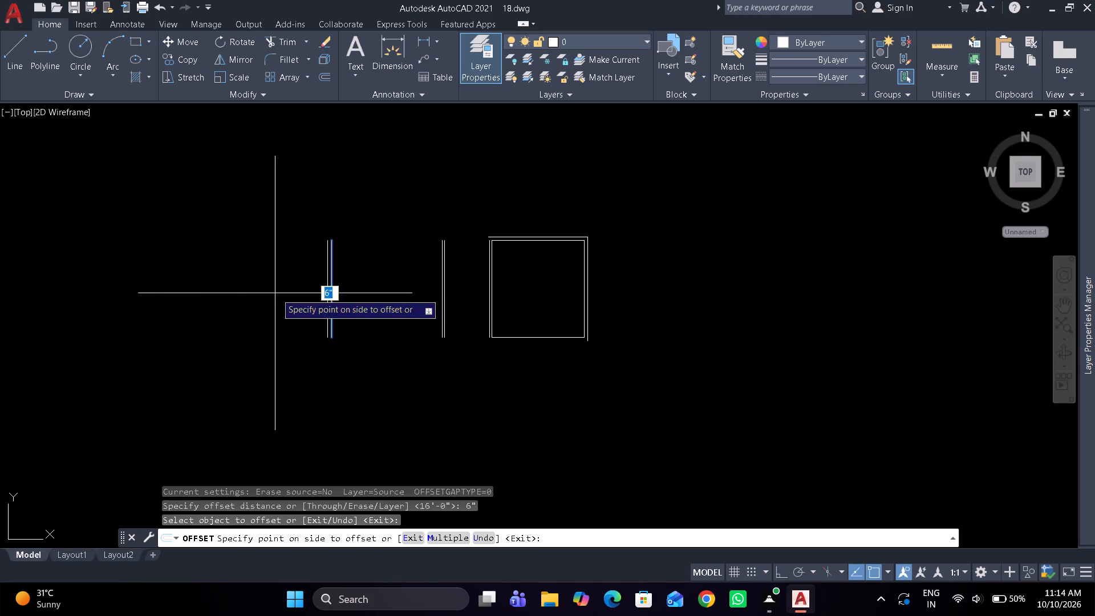
click(246, 293)
key(space)
Draw a 6'6" line joining the upper ends of the middle space's two side lines.
scroll(461, 261, up, 2)
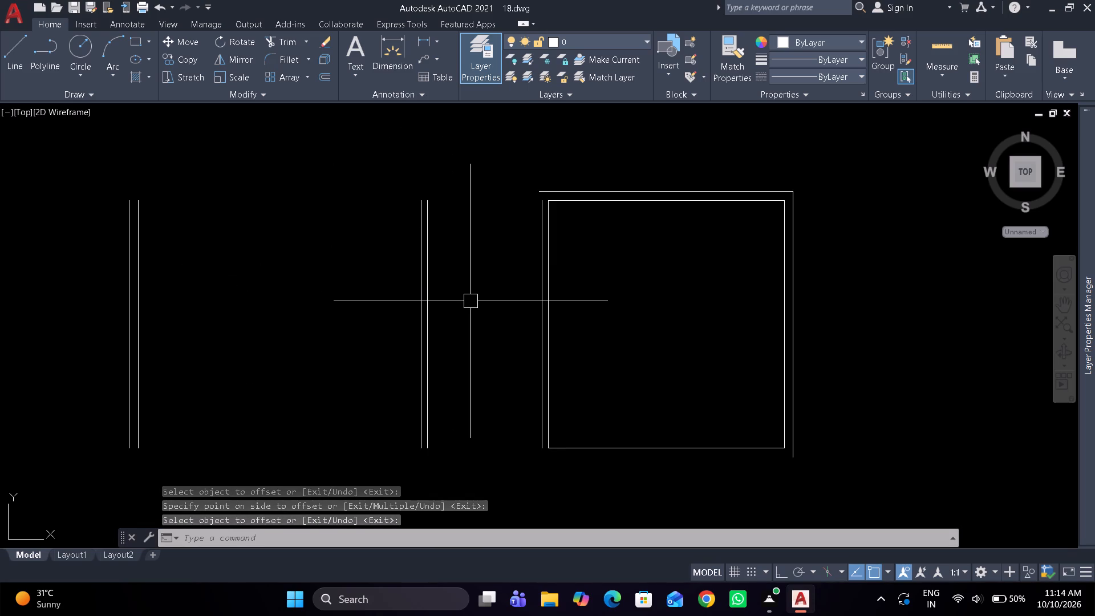
text(l)
key(space)
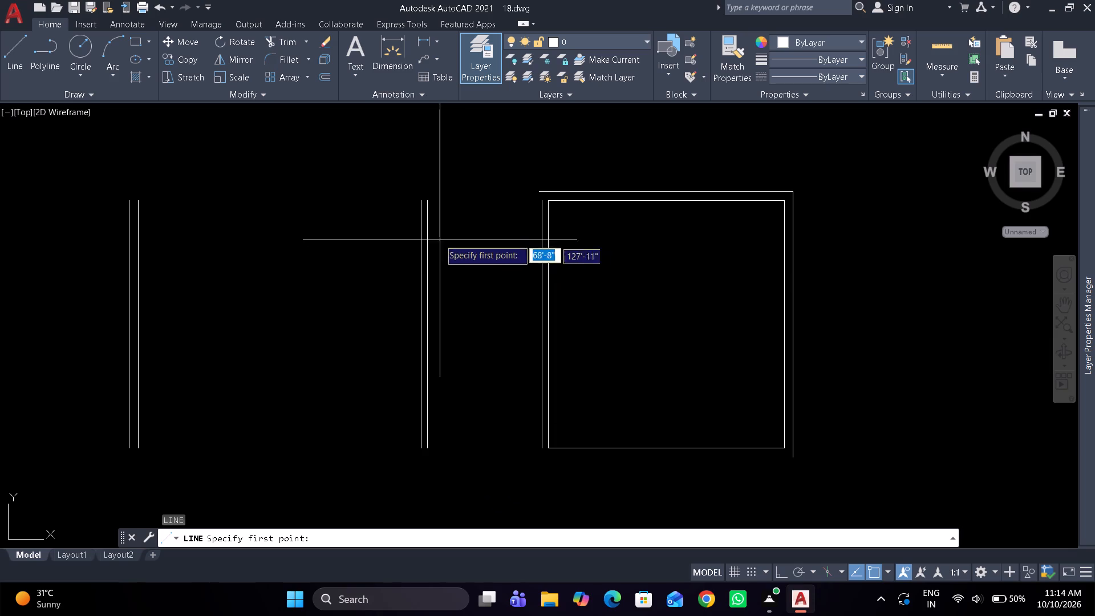
click(431, 204)
scroll(482, 212, up, 1)
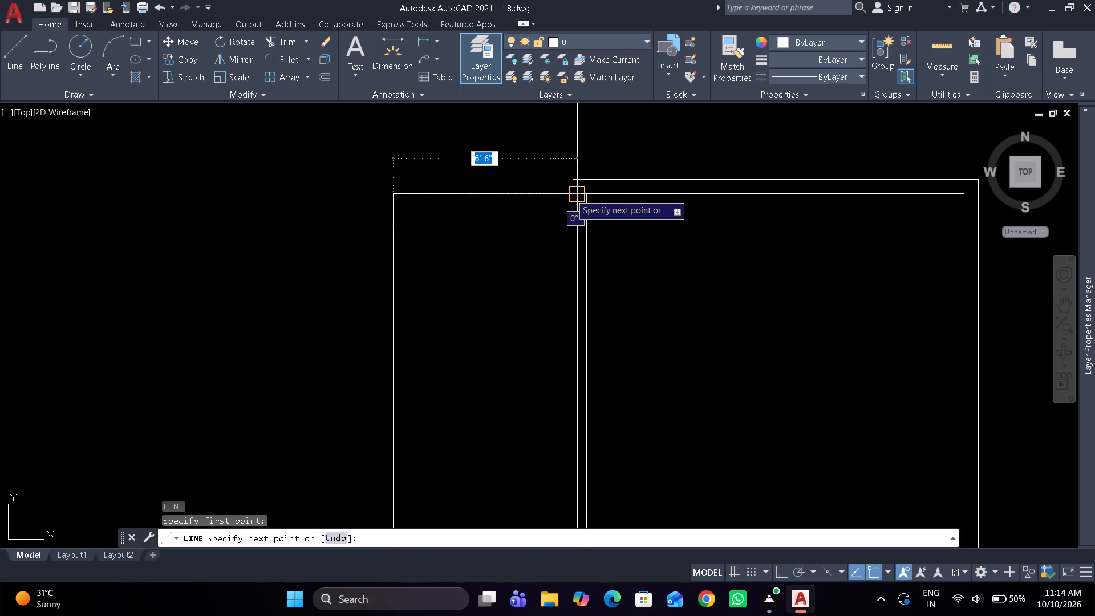
click(570, 194)
key(space)
Draw a 16' line joining the upper ends of the left room's inner side lines.
scroll(416, 252, down, 1)
key(space)
click(393, 214)
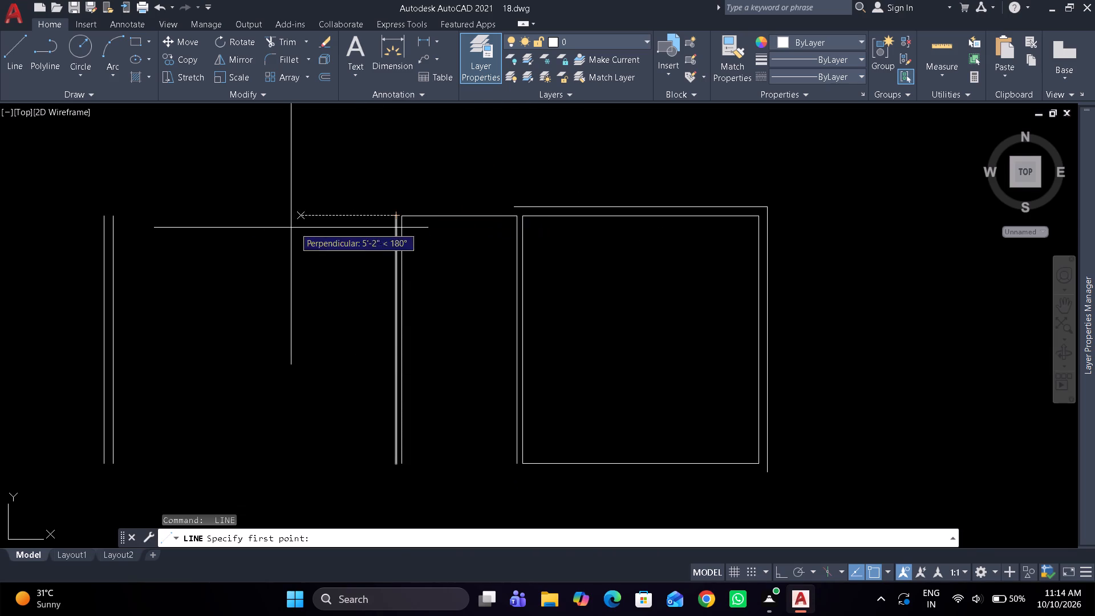
click(118, 212)
key(space)
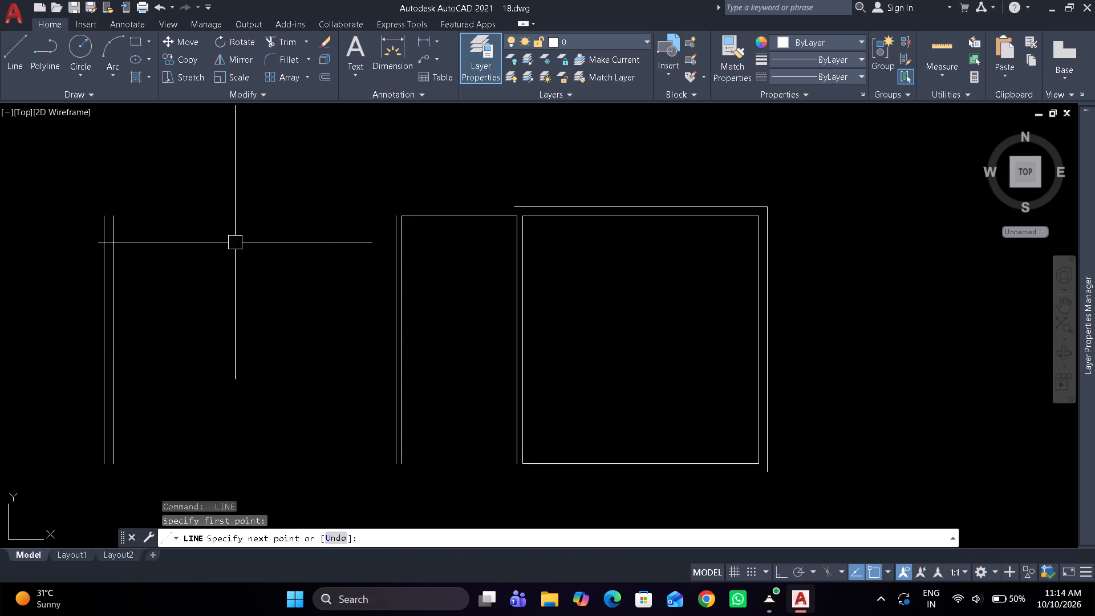
key(space)
click(119, 213)
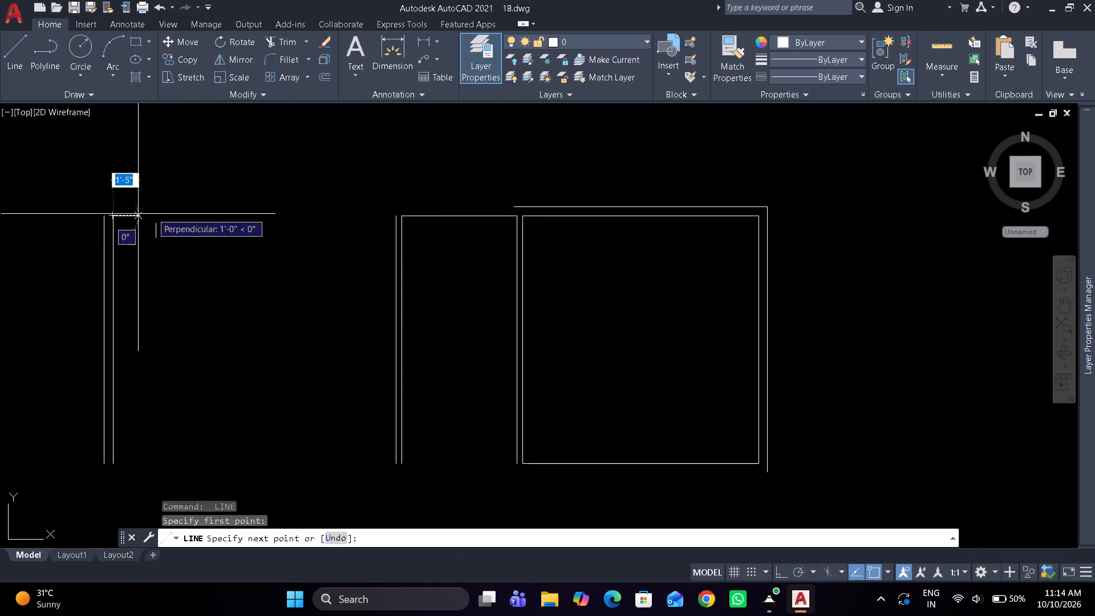
click(399, 209)
key(space)
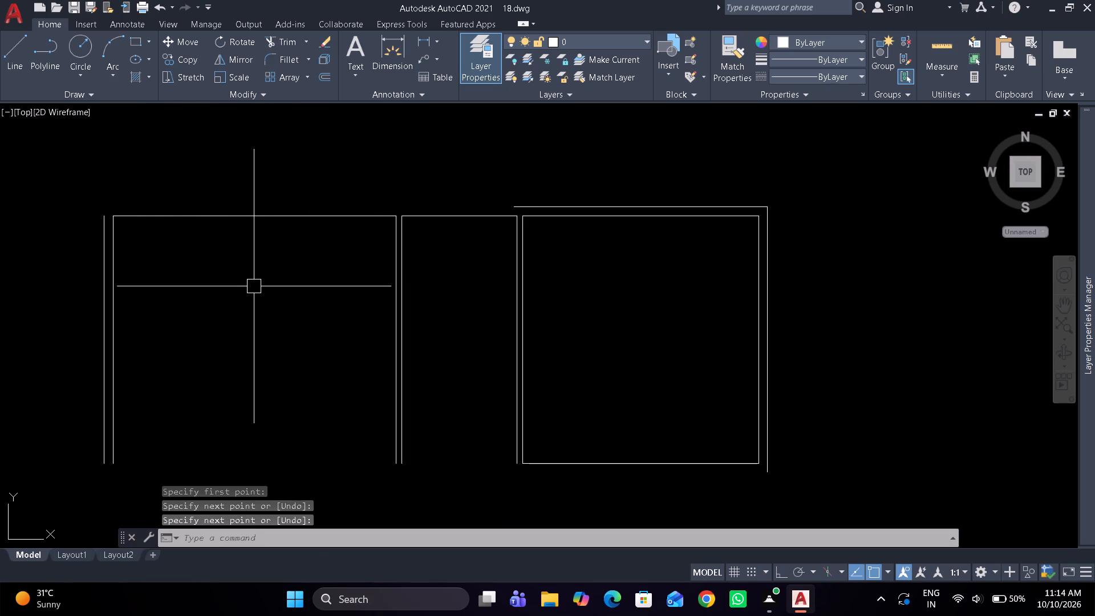
Fillet the left room's outer wall line with the upper outer wall line to form a square corner.
text(f)
key(space)
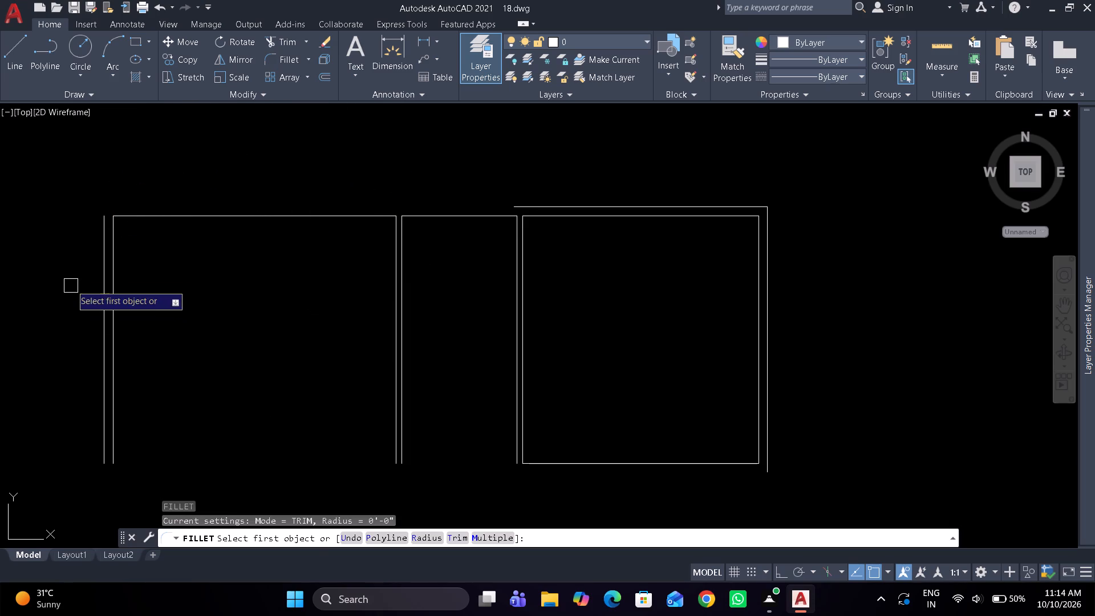
click(102, 245)
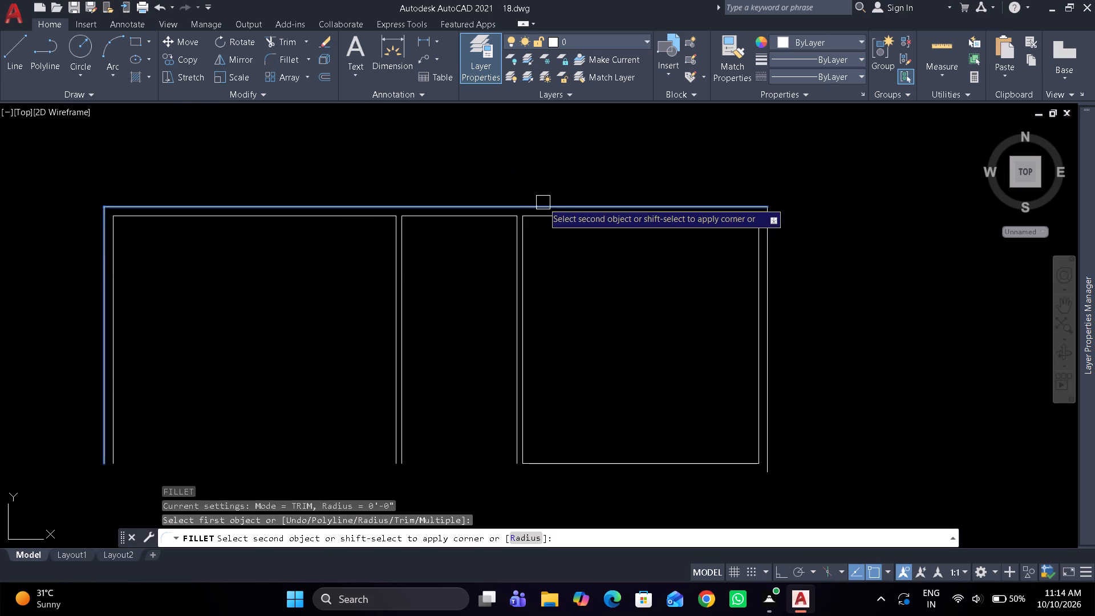
click(543, 202)
Offset the left room's upper inner line 12' downward to set the room's depth.
scroll(554, 176, down, 1)
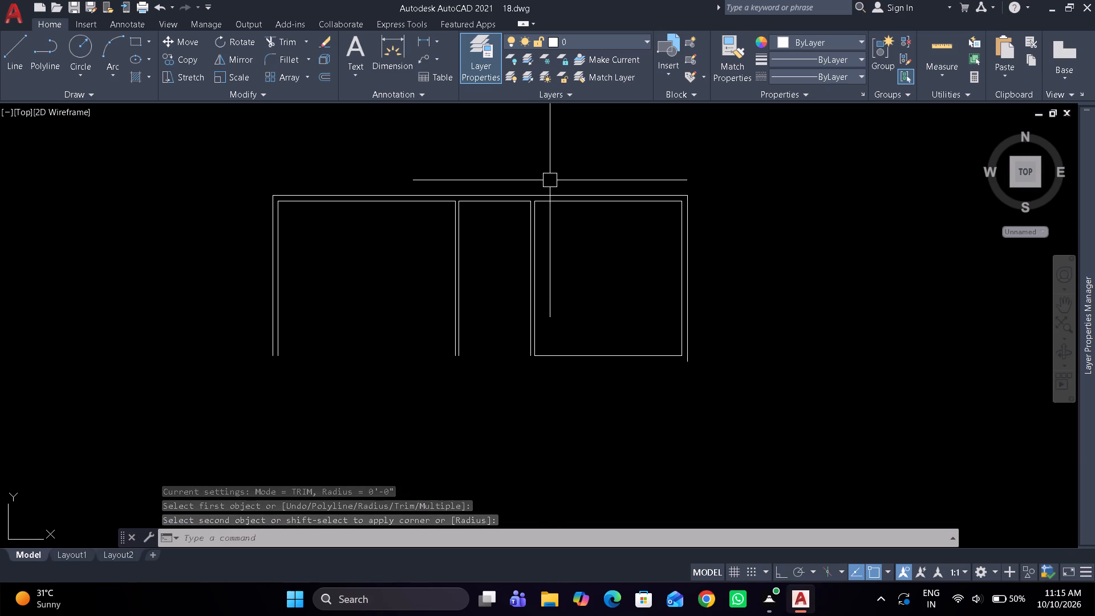
scroll(368, 286, up, 1)
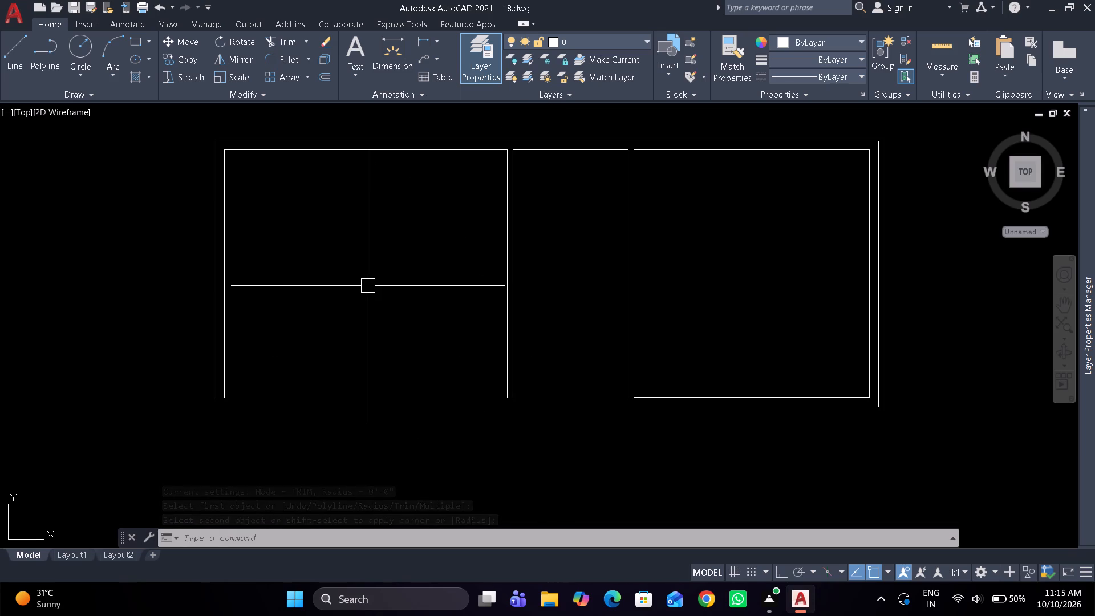
text(o)
key(space)
text(12')
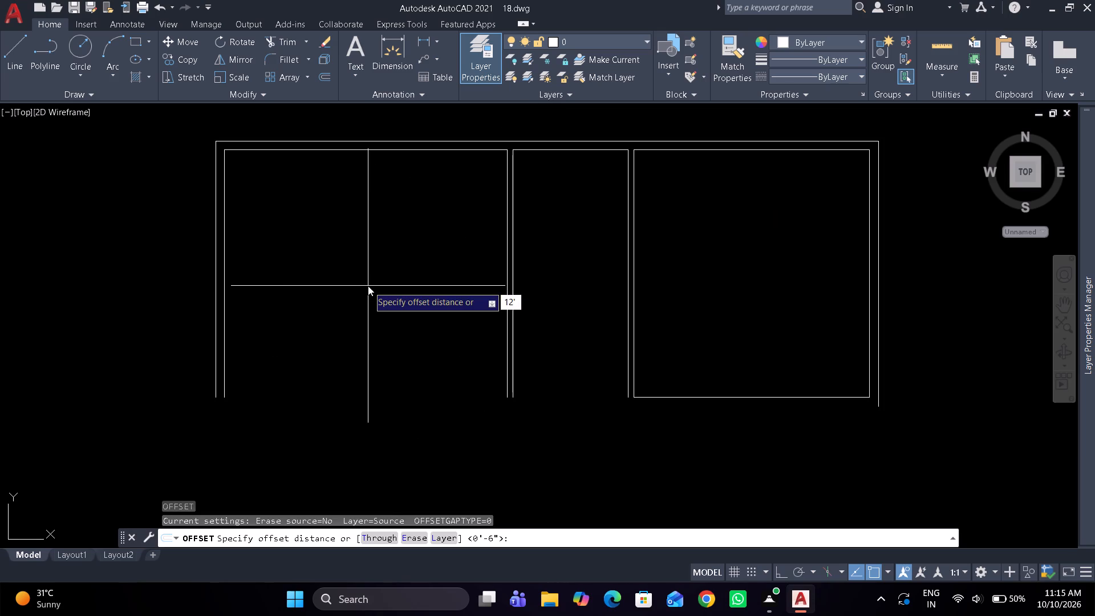
key(space)
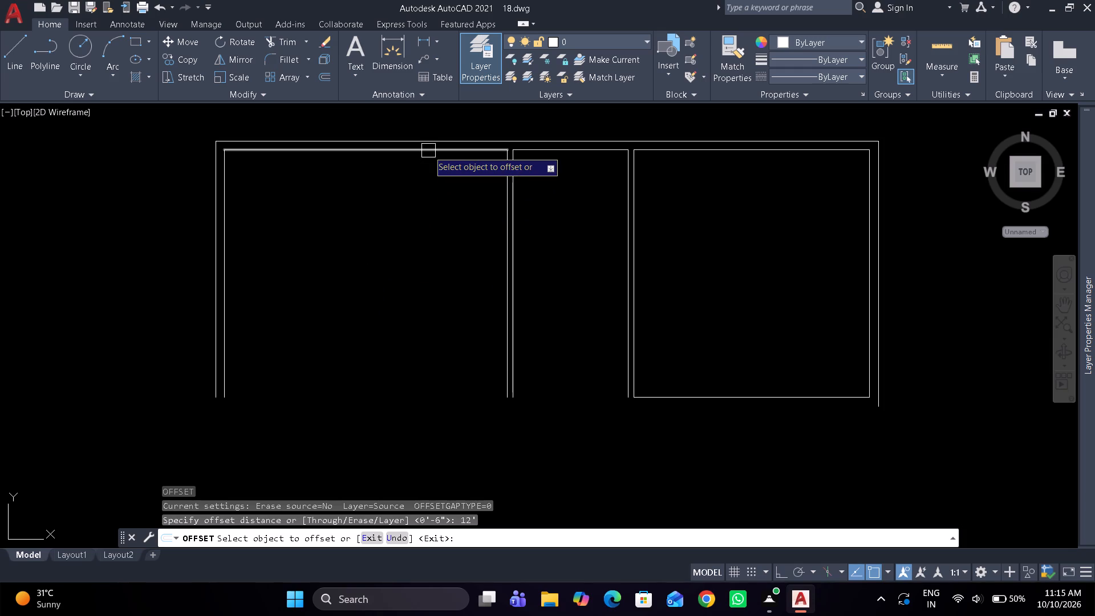
click(428, 151)
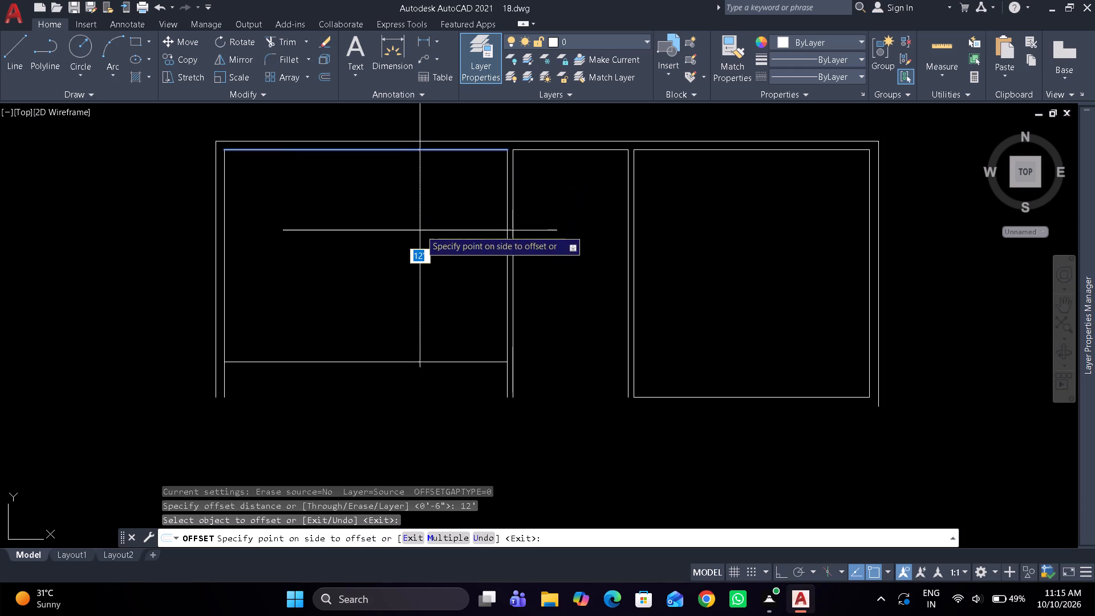
click(420, 230)
key(space)
Offset the left room's lower line 4" downward to form the wall thickness.
key(space)
text(4")
key(space)
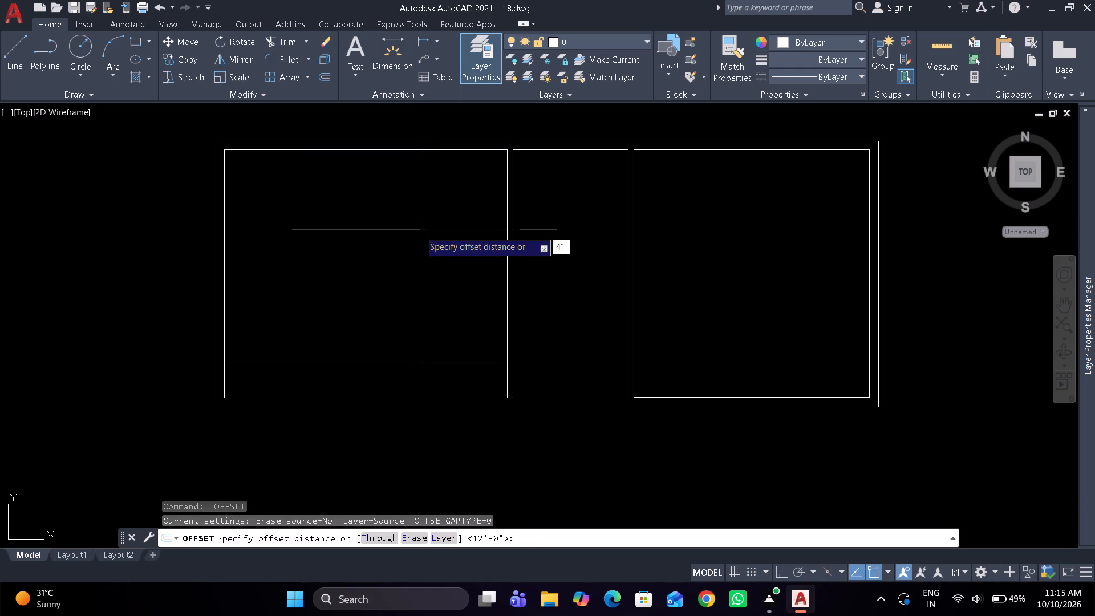
drag(386, 364, 386, 369)
click(376, 406)
key(space)
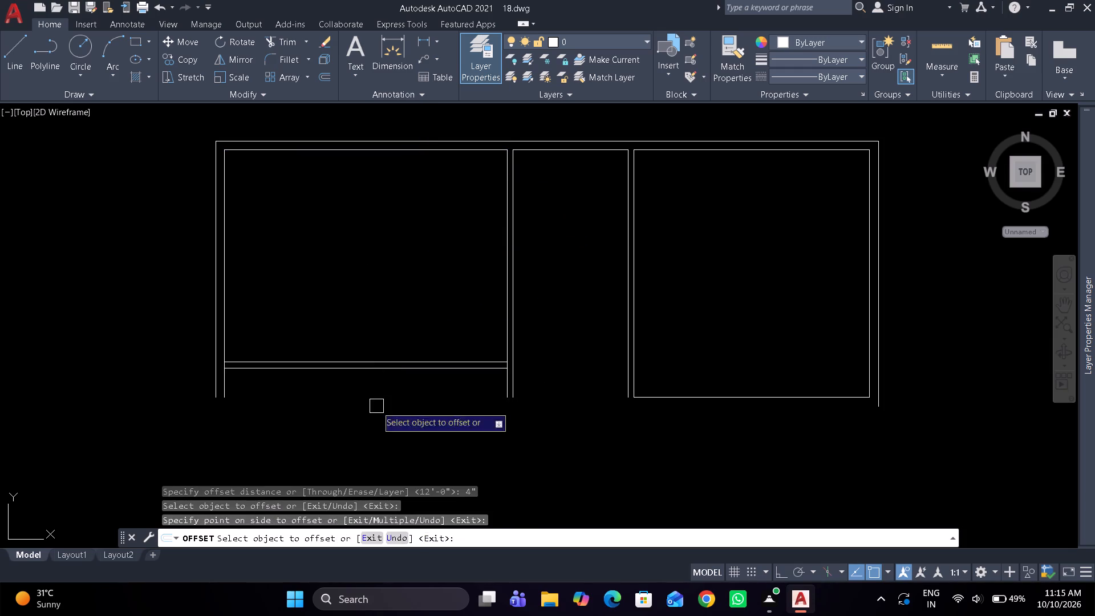
Offset the middle space's upper inner line 8'6" downward to set its depth.
key(space)
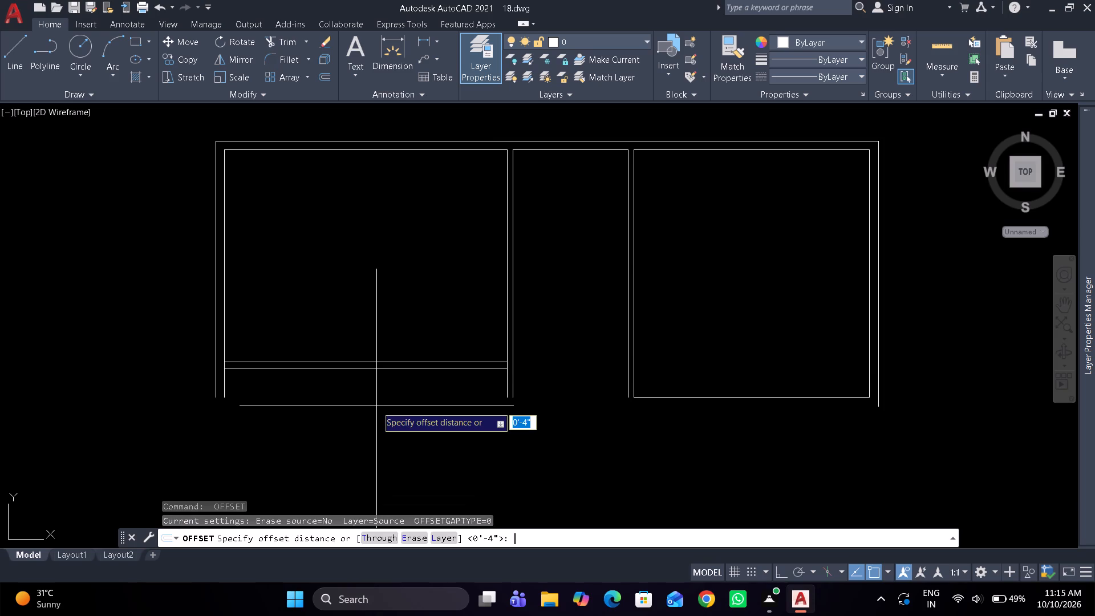
text(8'6")
key(space)
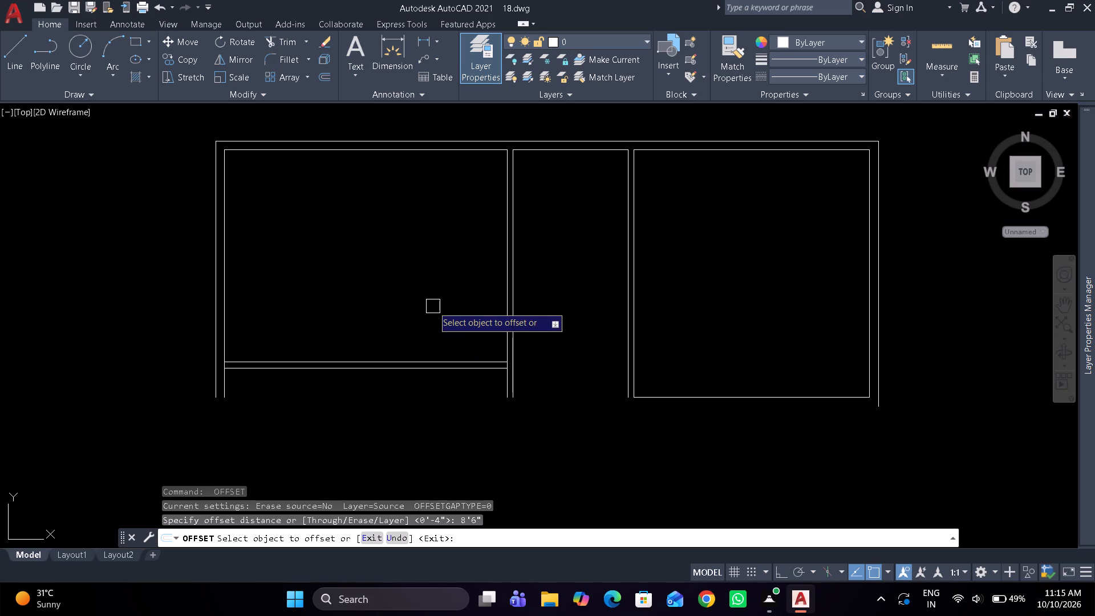
click(570, 154)
click(551, 331)
key(space)
key(space)
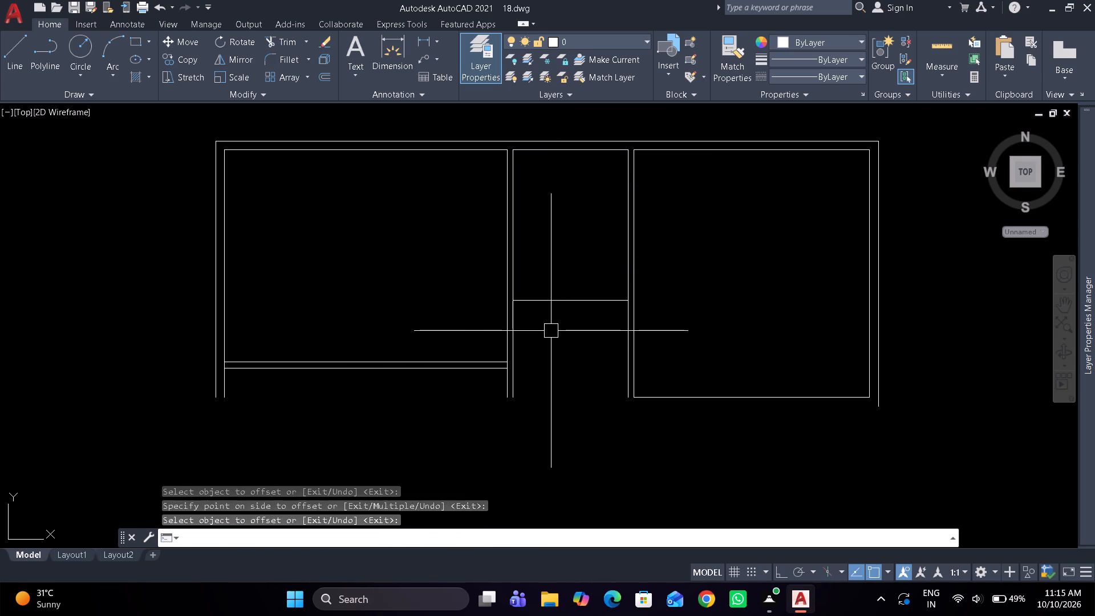
Offset the middle space's lower line 4" downward to form the wall thickness.
text(4")
key(space)
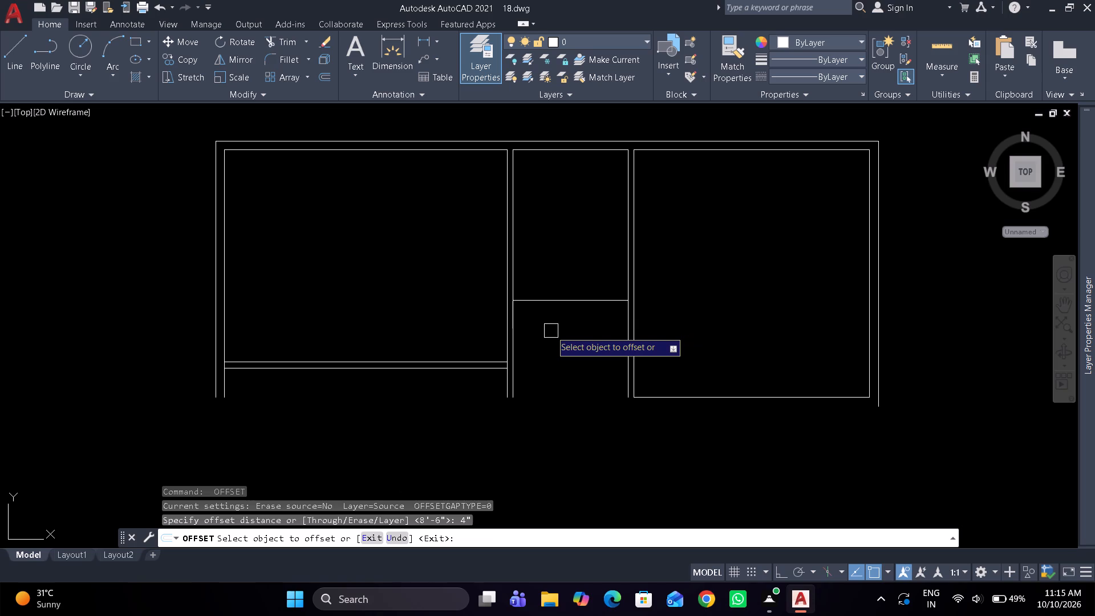
click(560, 302)
click(565, 381)
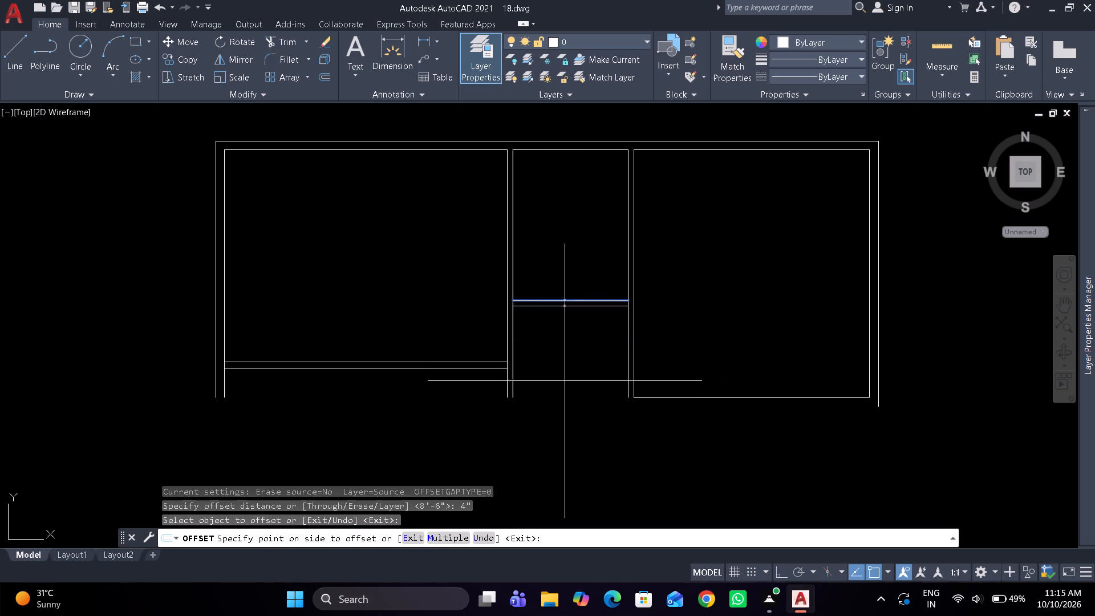
key(space)
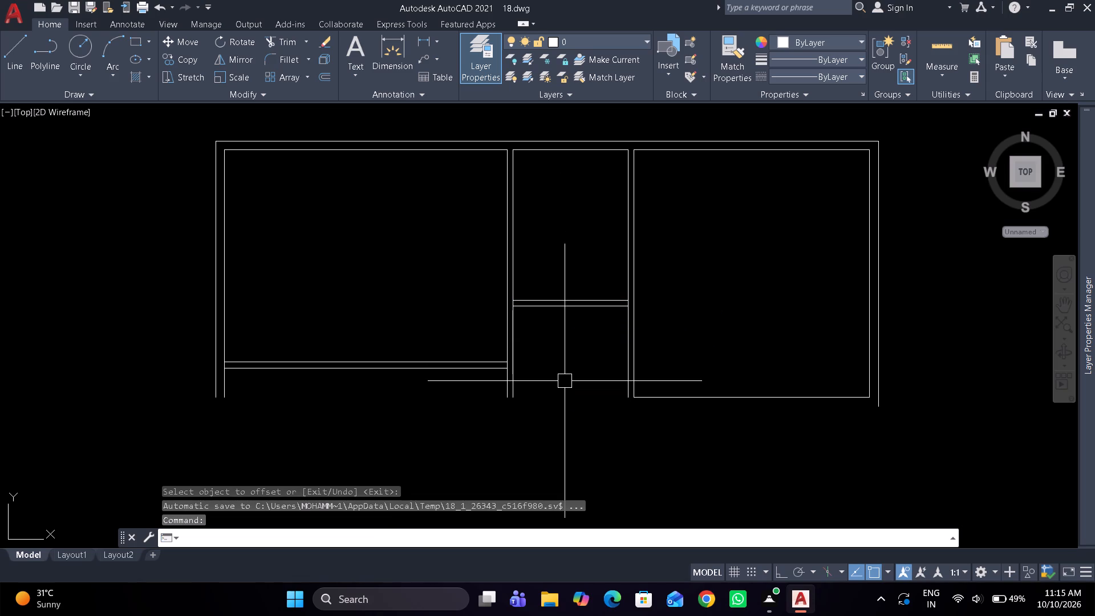
Offset the right room's lower line 4" downward to form the wall thickness.
scroll(565, 376, up, 1)
middle_drag(565, 376, 569, 326)
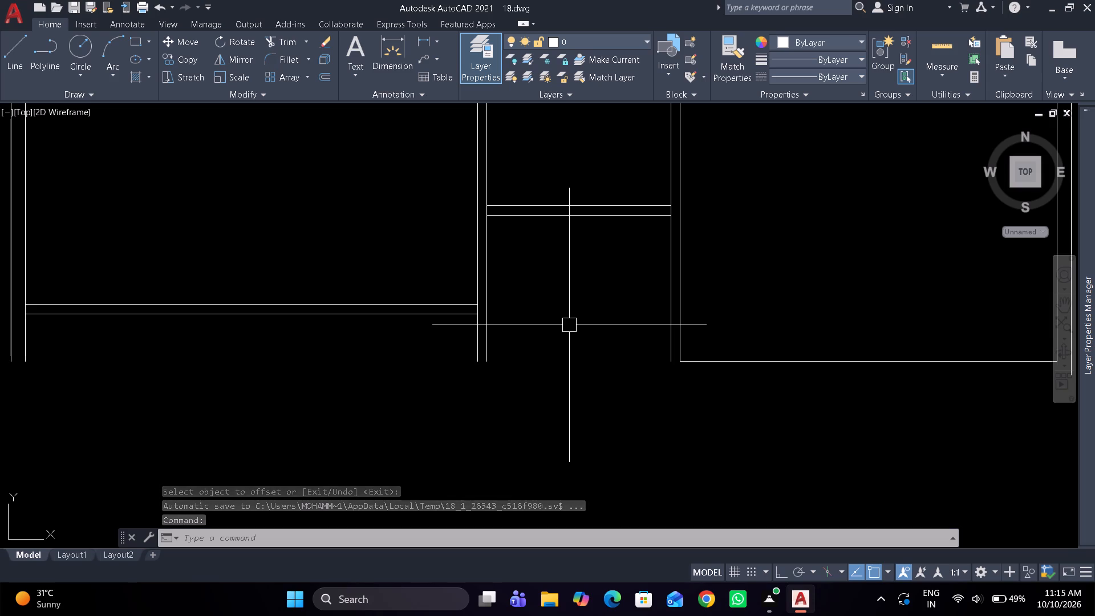
scroll(569, 325, down, 3)
scroll(628, 346, up, 2)
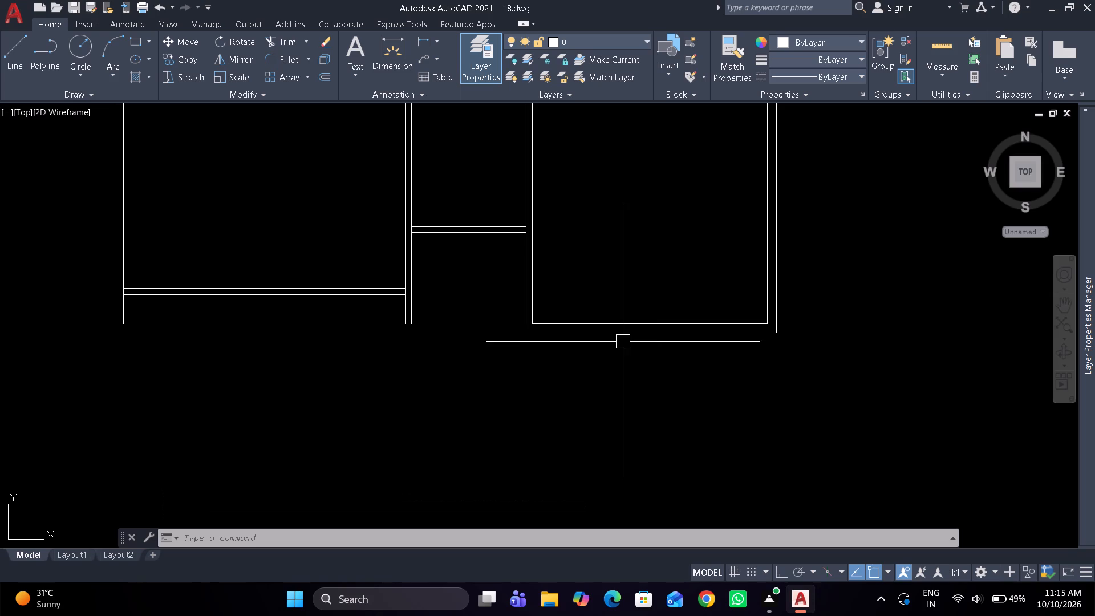
middle_drag(635, 340, 626, 322)
text(o)
key(space)
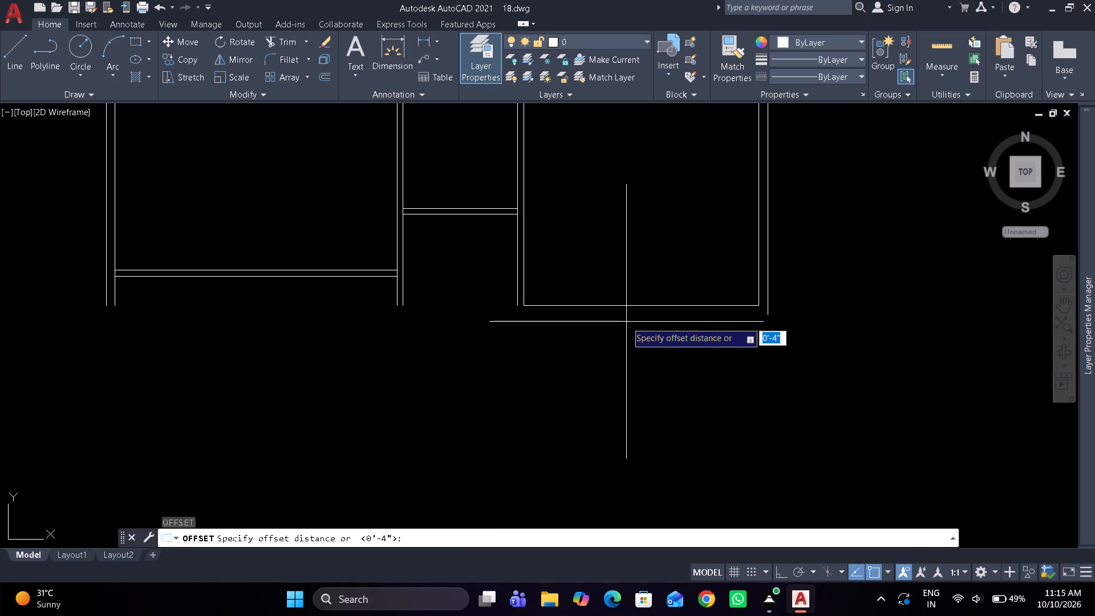
key(space)
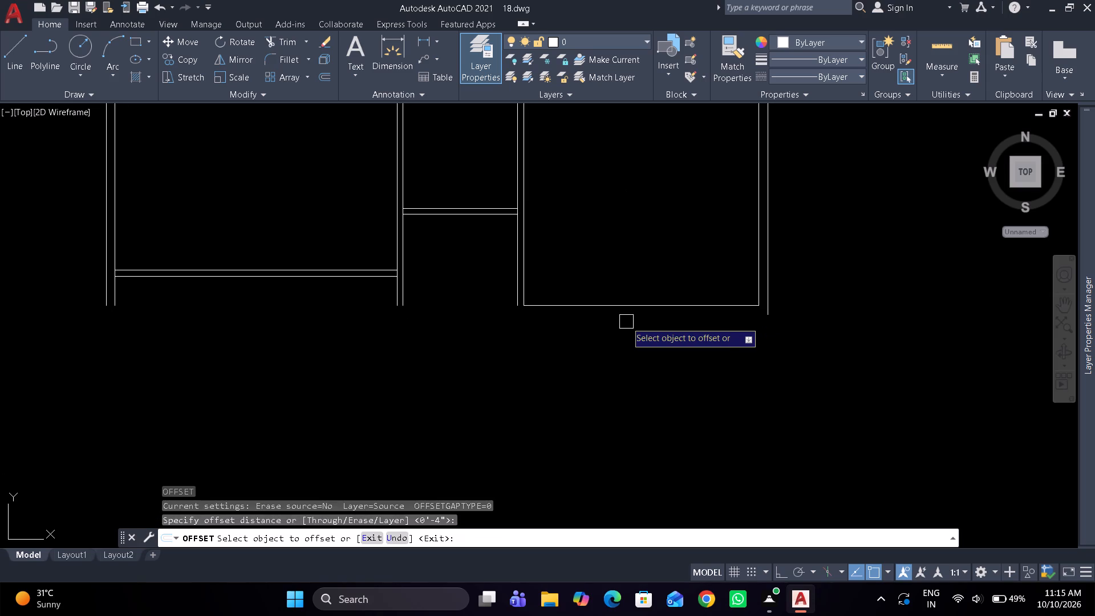
click(622, 309)
click(623, 363)
key(space)
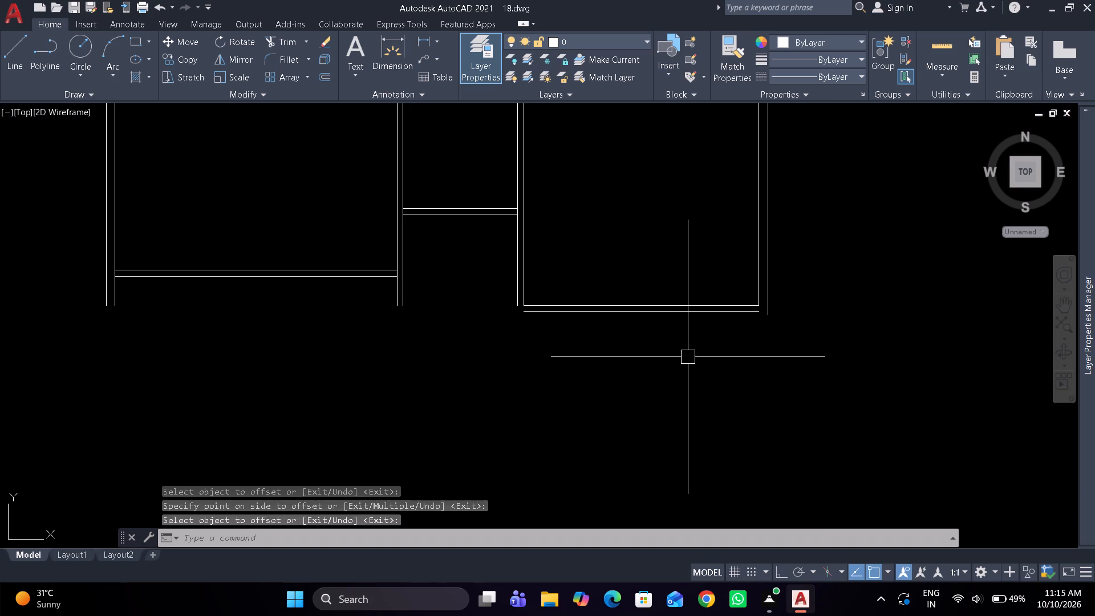
Offset the lower line of the right room's bottom wall 15'3" downward to set the depth of the room below.
middle_drag(688, 364, 678, 346)
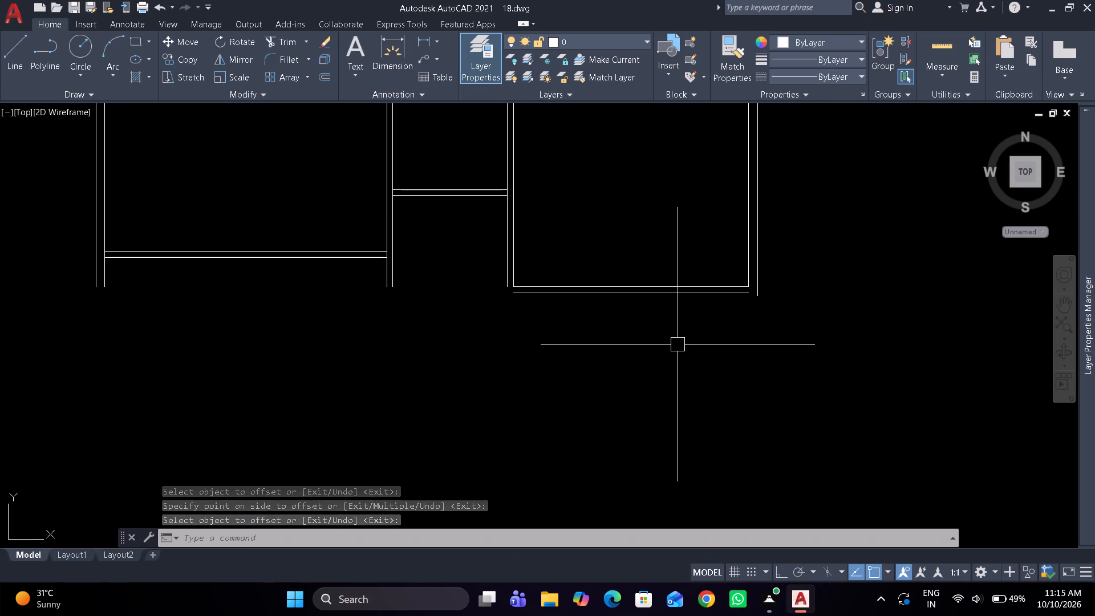
key(space)
text(15')
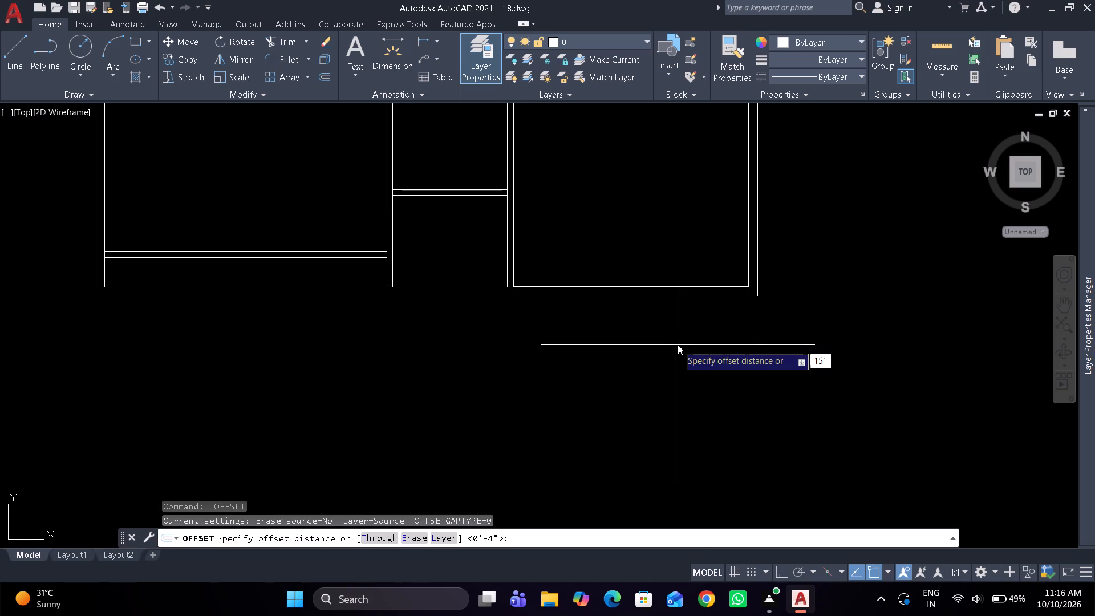
text(3")
key(space)
click(655, 292)
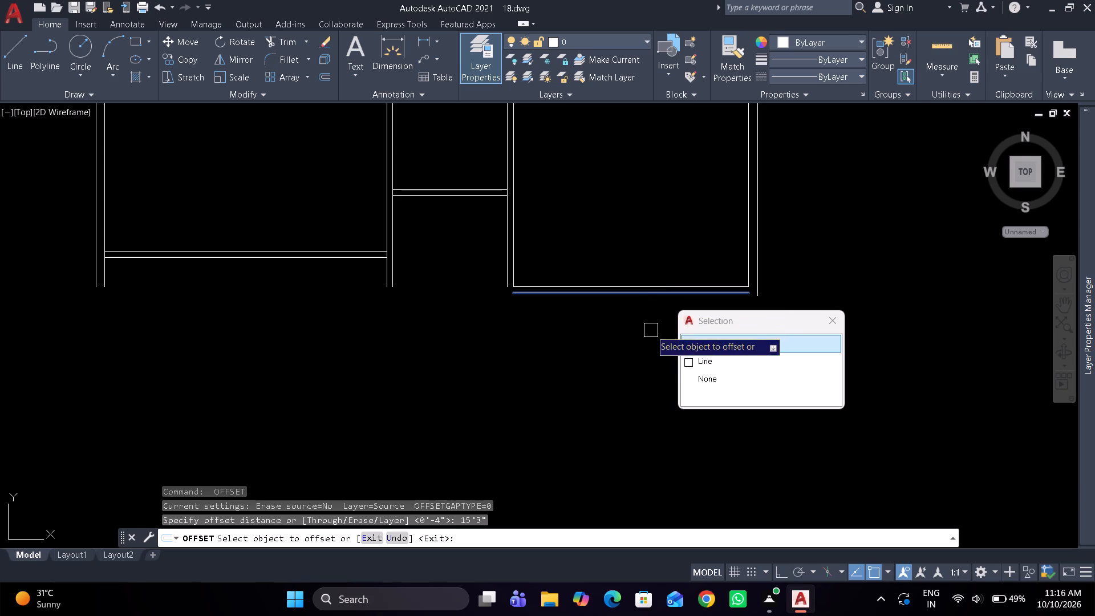
drag(643, 349, 642, 363)
scroll(642, 370, down, 3)
middle_drag(642, 370, 629, 285)
scroll(629, 296, up, 2)
middle_drag(638, 388, 628, 241)
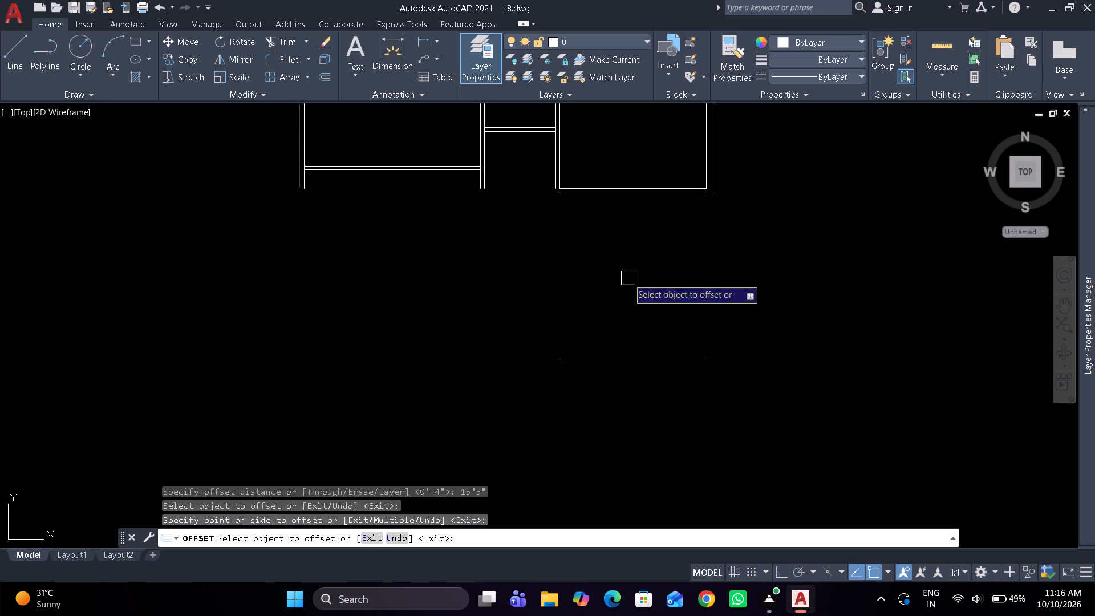
scroll(632, 317, up, 1)
key(space)
Offset the new room's bottom line 4" downward to form its lower wall.
key(space)
text(4")
key(space)
drag(647, 387, 647, 425)
click(640, 451)
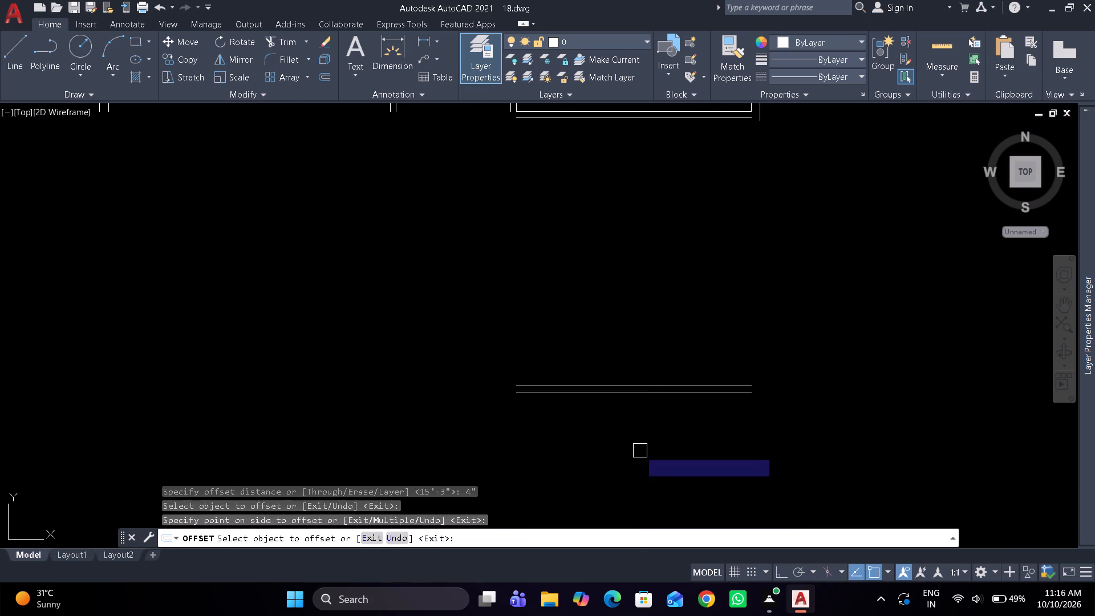
key(space)
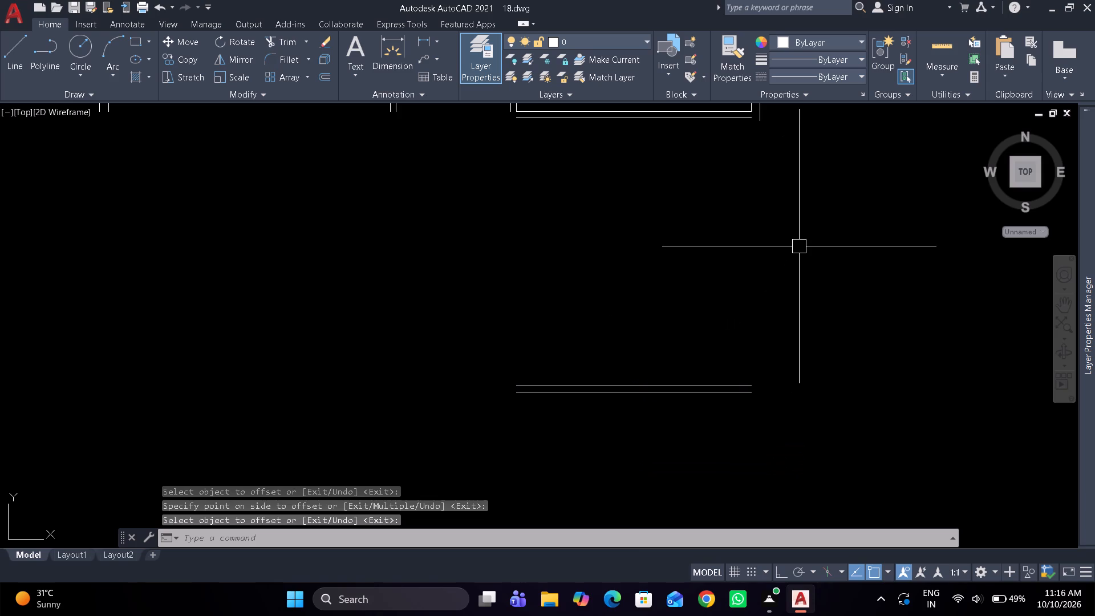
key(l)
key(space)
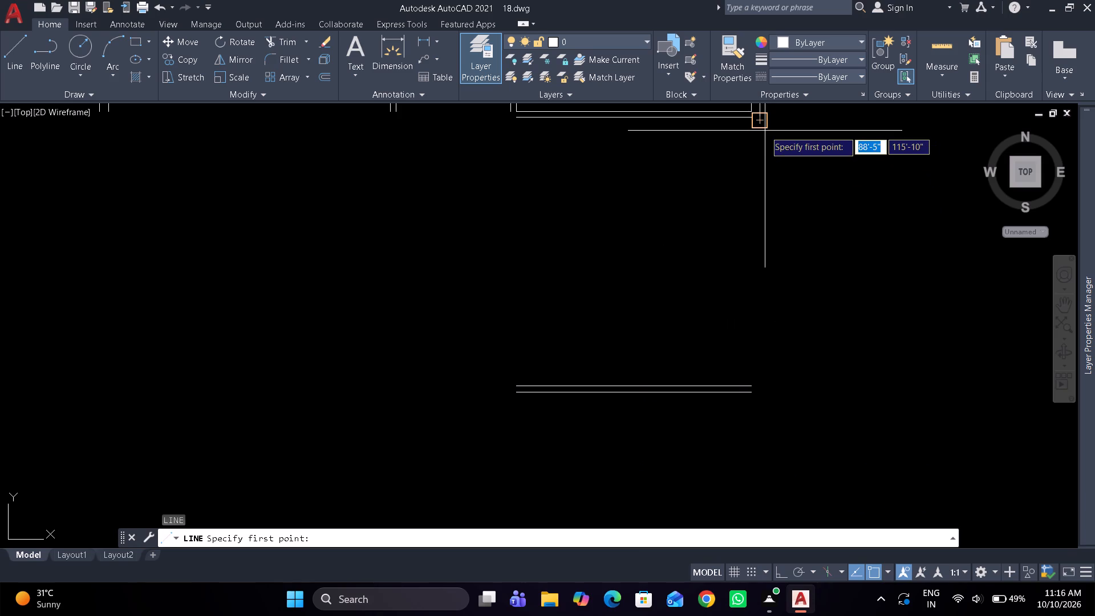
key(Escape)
Fillet the new room's lowest wall line with the building's right outer wall line into a square corner.
key(f)
key(space)
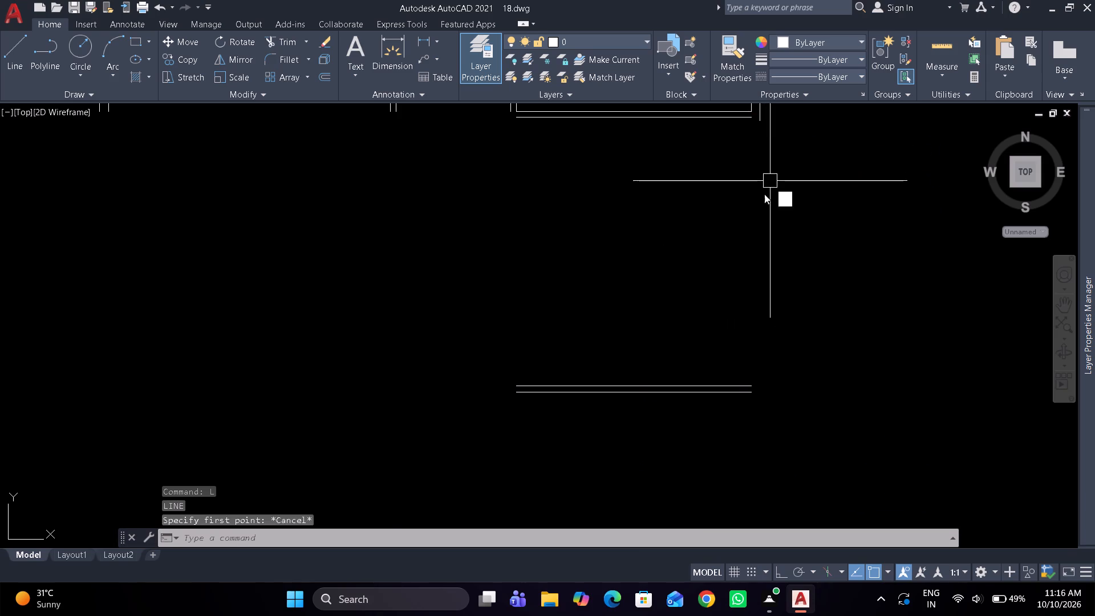
click(732, 400)
click(732, 397)
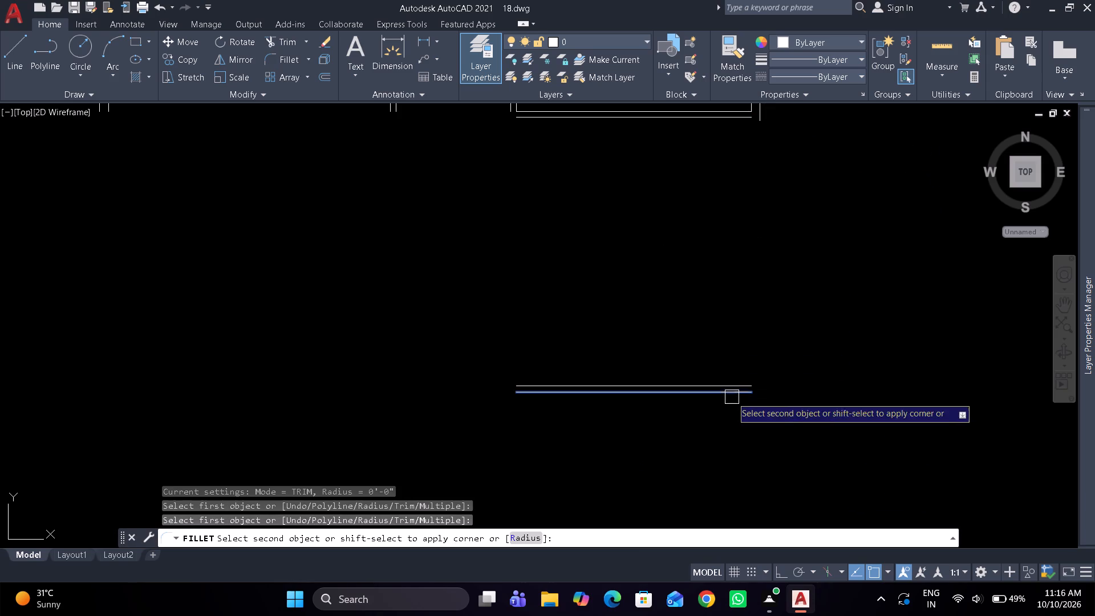
click(766, 124)
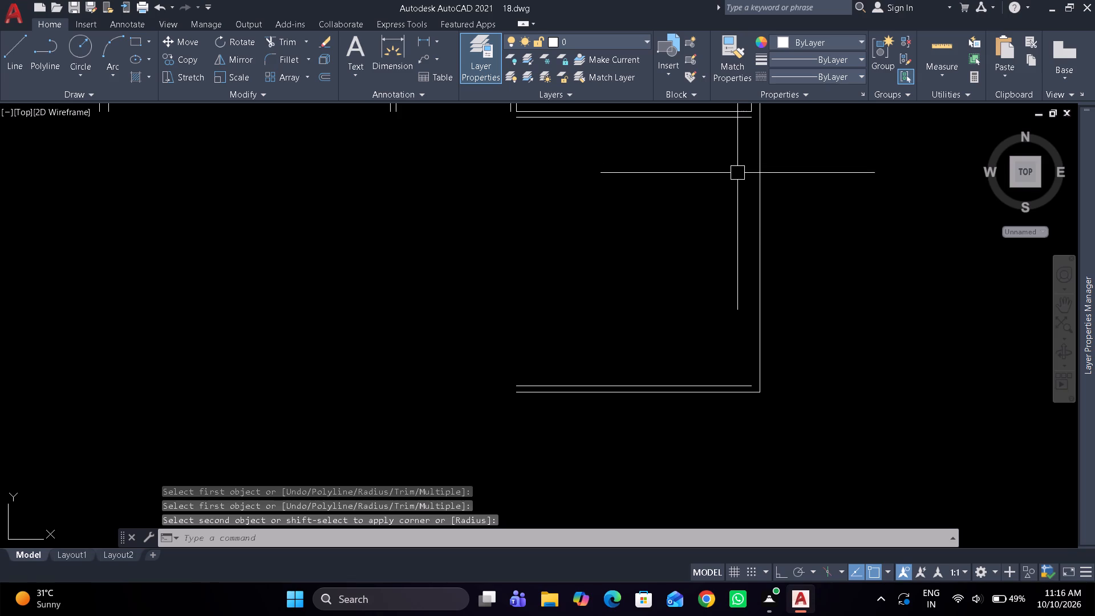
Draw the lower-right room's inner right wall line between the right ends of its upper and lower inner lines.
text(l)
key(space)
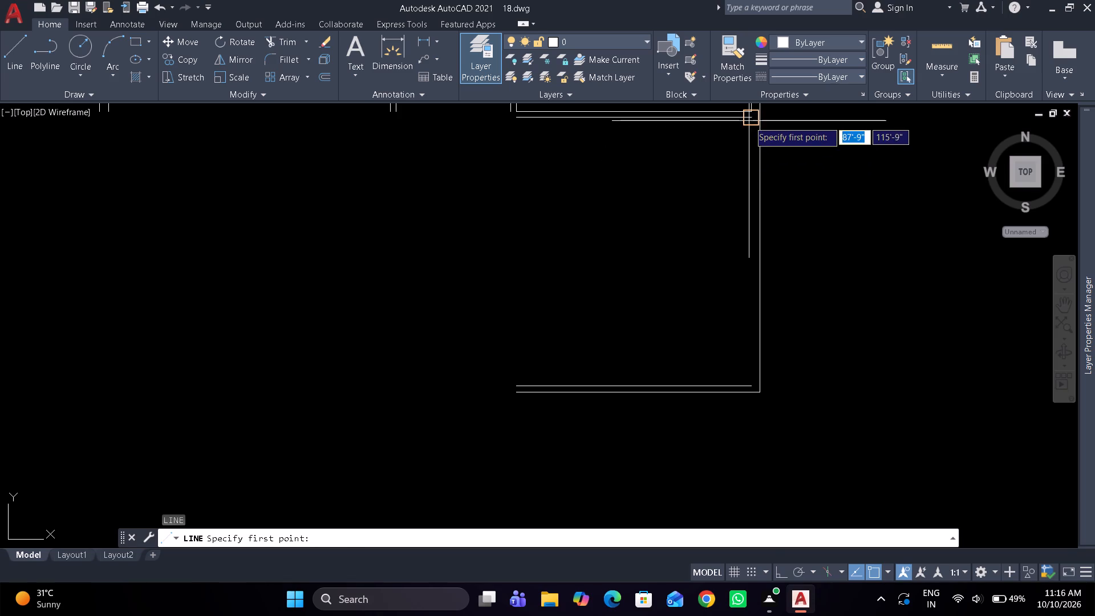
click(749, 121)
drag(750, 379, 746, 367)
key(space)
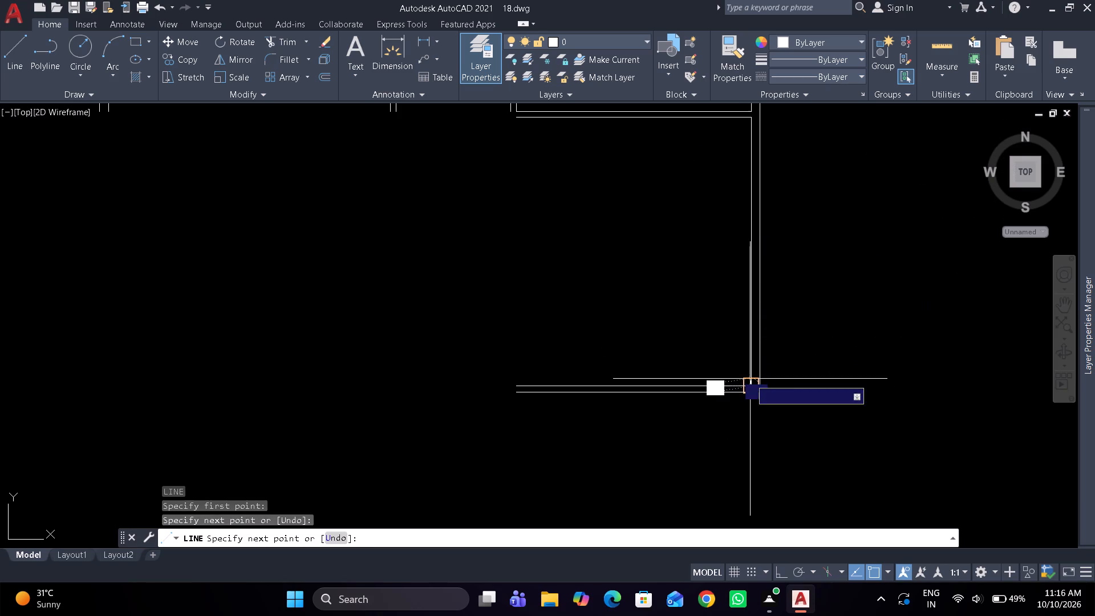
Offset the lower-right room's inner right wall line 13'4" to the left to set the room's width.
scroll(660, 293, down, 1)
middle_drag(659, 293, 682, 294)
scroll(651, 290, up, 1)
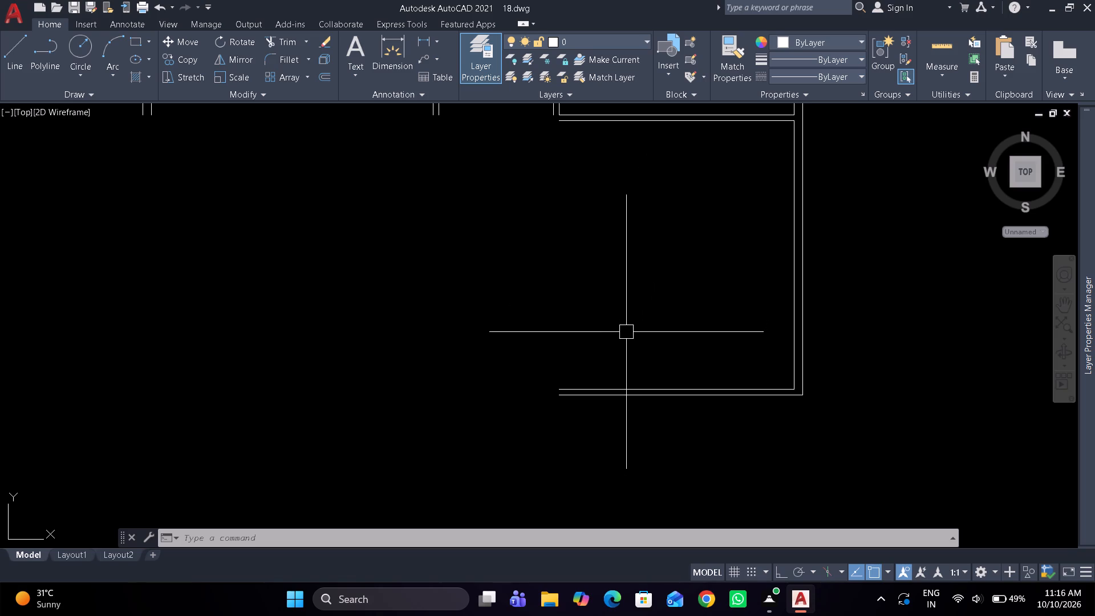
middle_drag(639, 328, 629, 320)
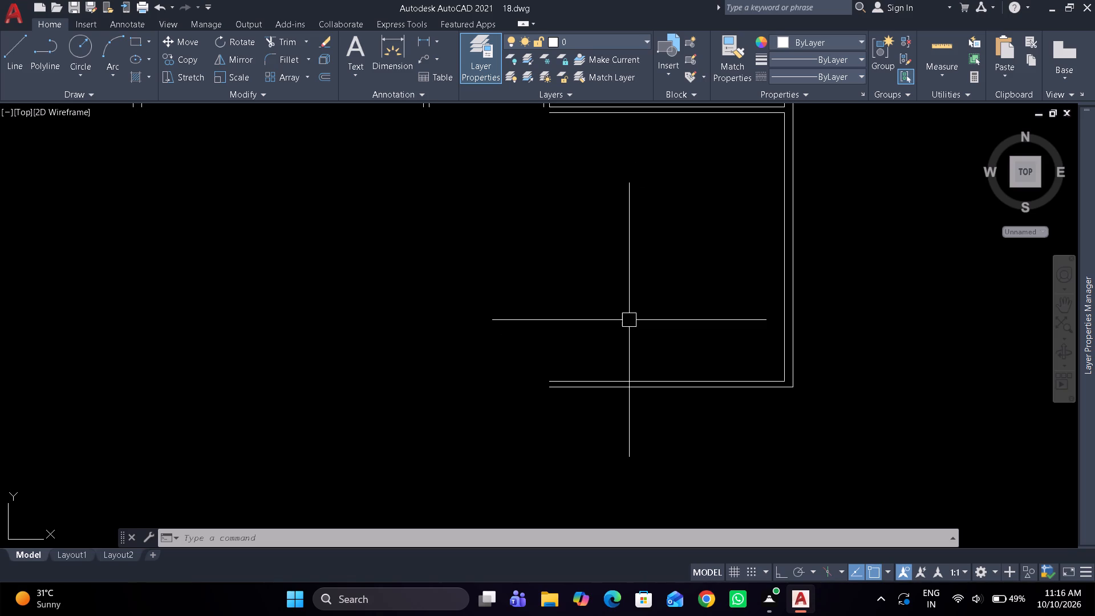
text(o 13')
text(4")
key(space)
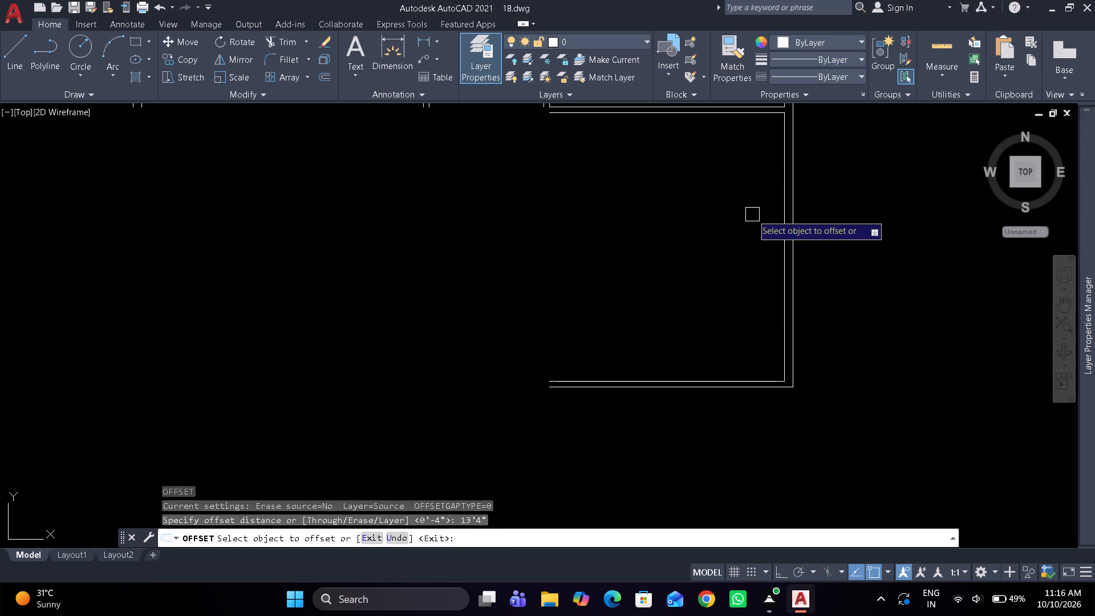
click(778, 249)
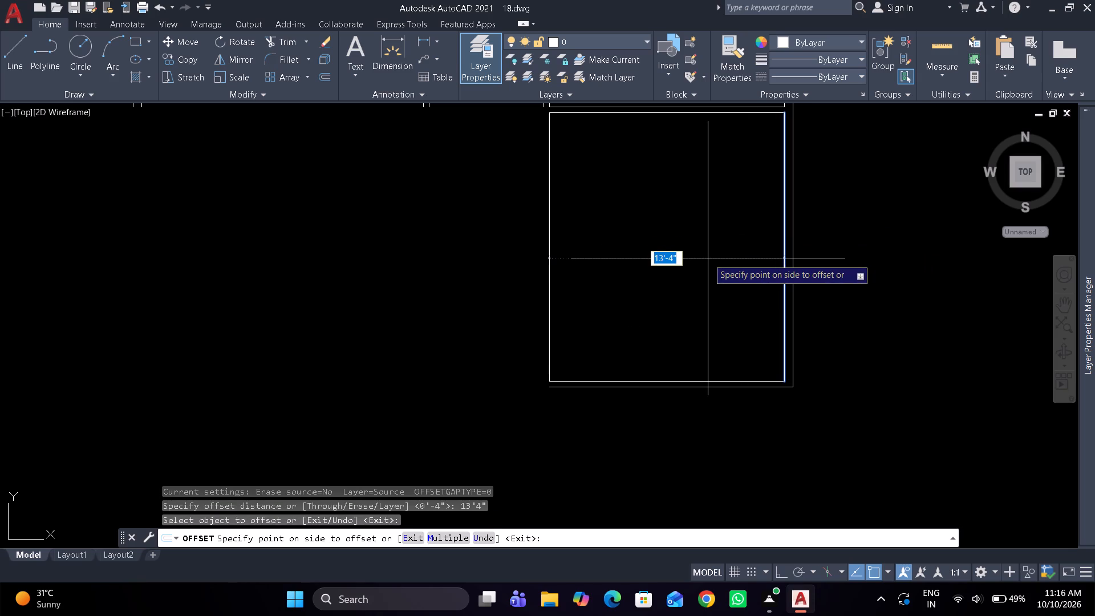
click(708, 258)
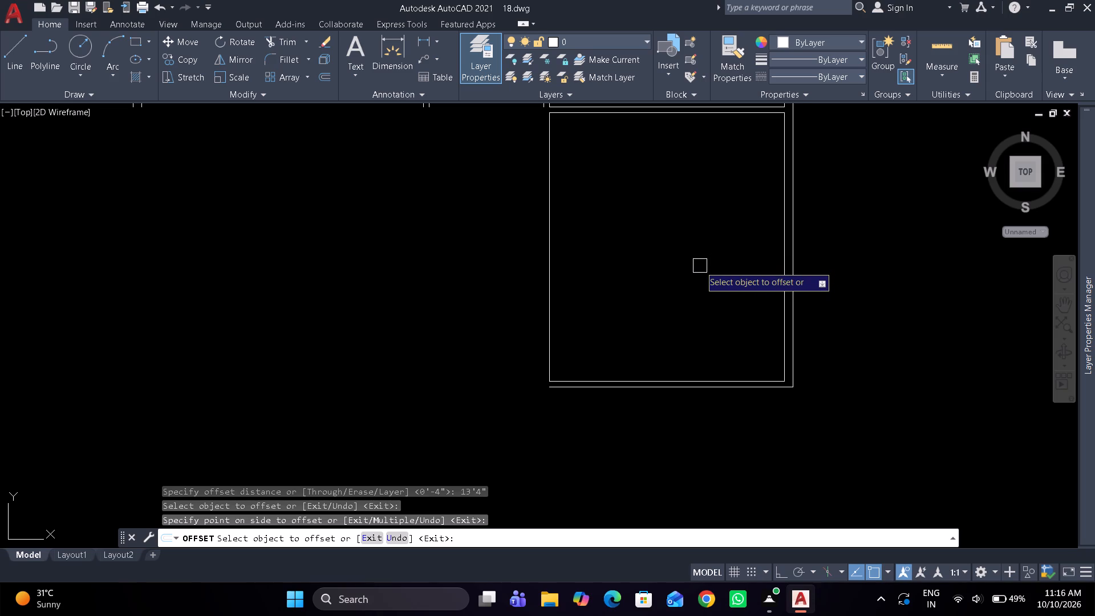
scroll(698, 270, down, 1)
middle_drag(698, 276, 697, 346)
scroll(677, 327, up, 1)
key(space)
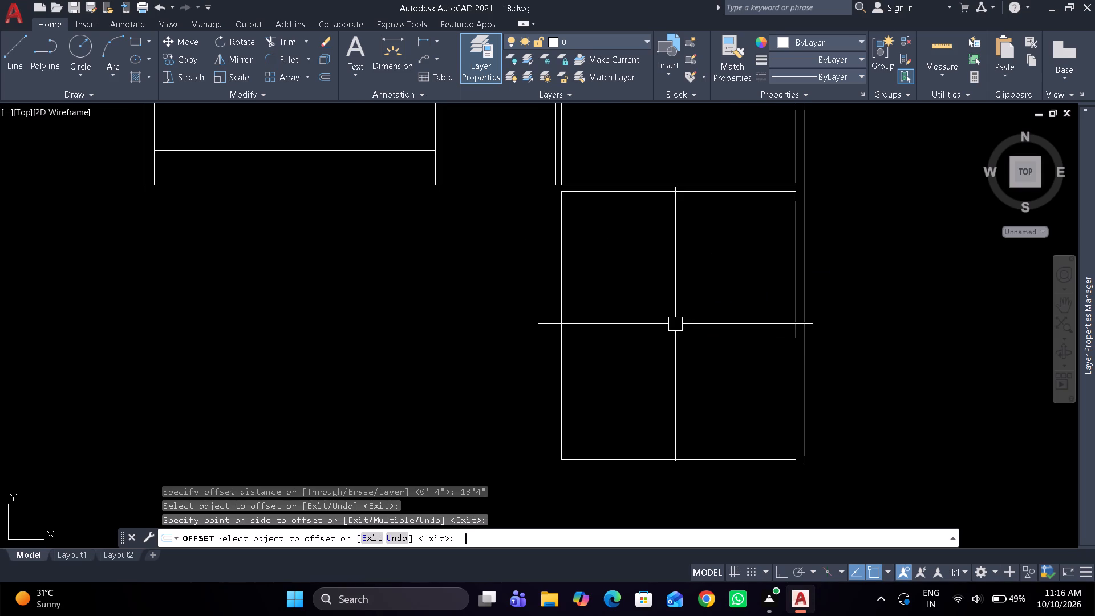
Offset the lower-right room's inner left wall line 4" to the left to form the wall thickness.
key(space)
text(4")
key(space)
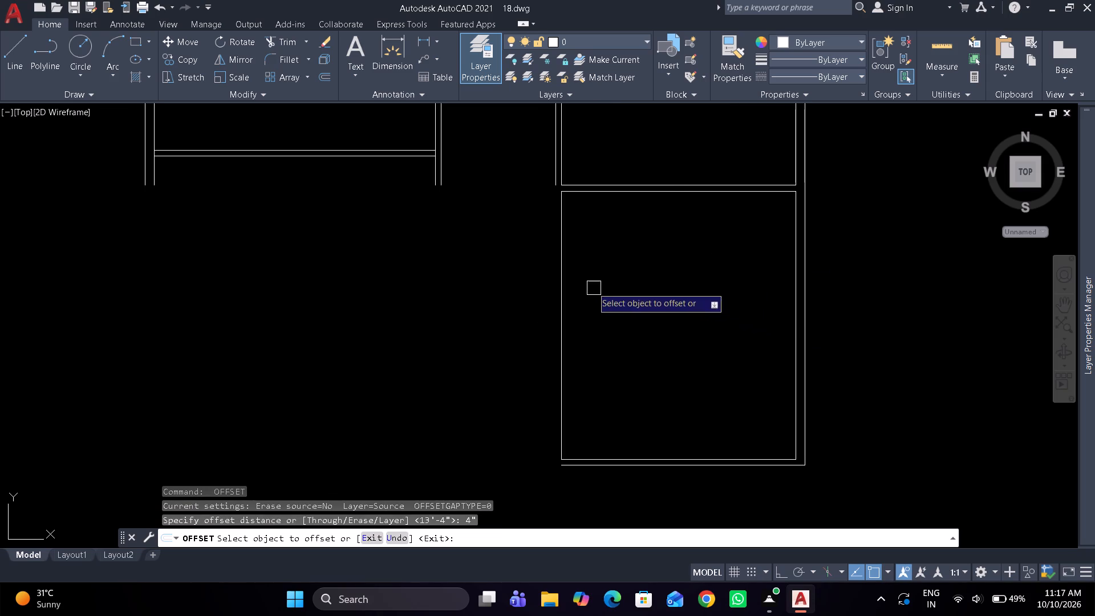
drag(563, 264, 473, 281)
click(401, 293)
key(space)
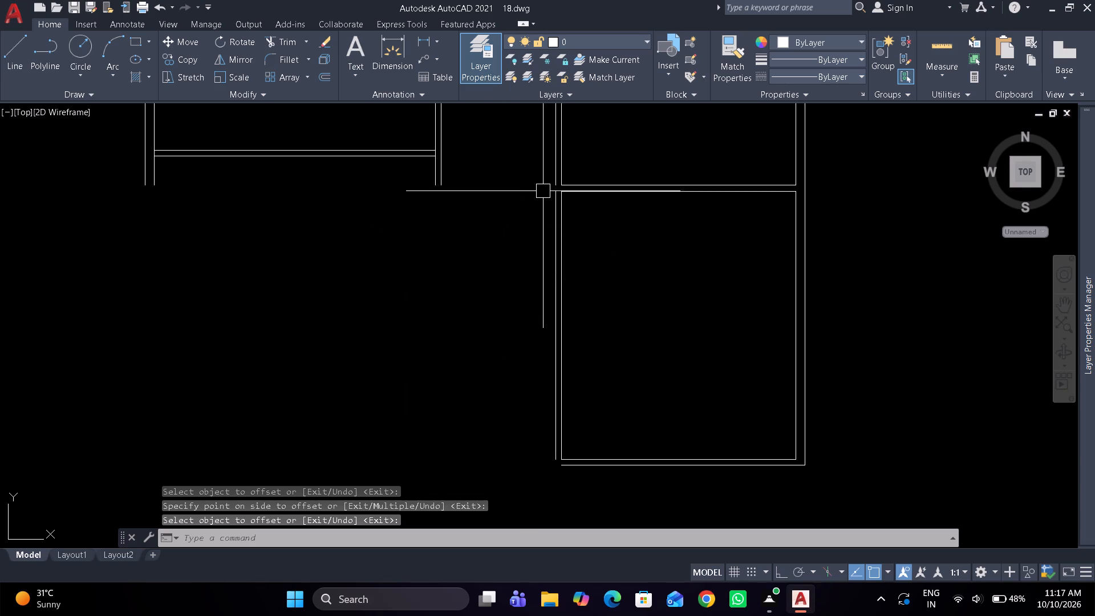
Join the lower-right room's outer left wall line with the collinear wall line above it into one line.
scroll(552, 180, up, 4)
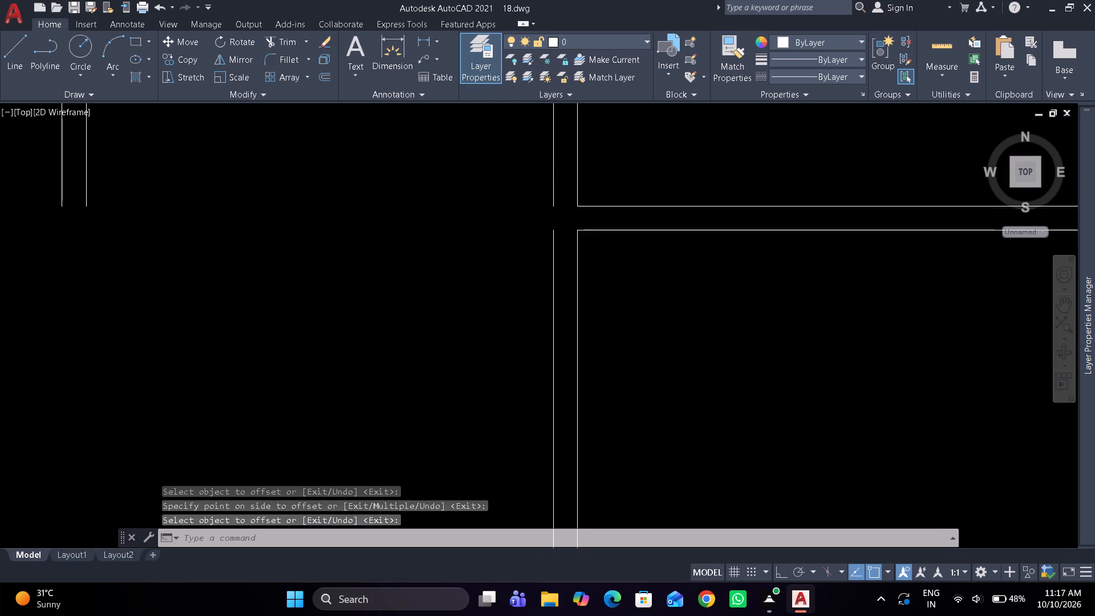
drag(559, 273, 539, 246)
click(515, 177)
text(j)
key(space)
Fillet the lower-right room's outer left wall line with its lowest wall line to close the lower-left corner squarely.
scroll(515, 176, down, 5)
scroll(508, 322, up, 4)
key(g)
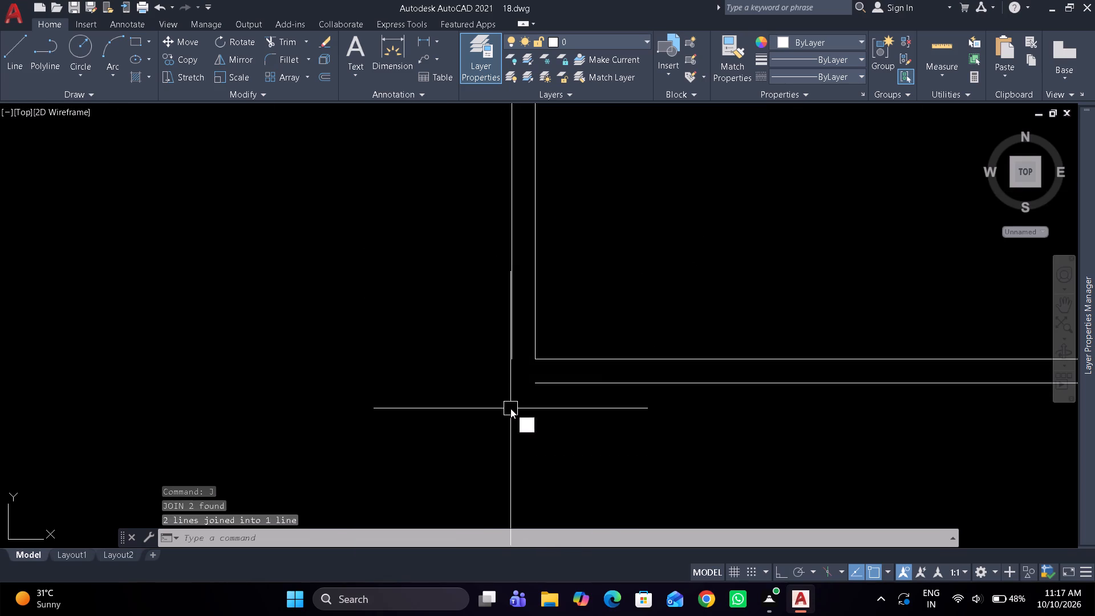
key(Escape)
key(Escape)
key(Escape)
text(f)
key(space)
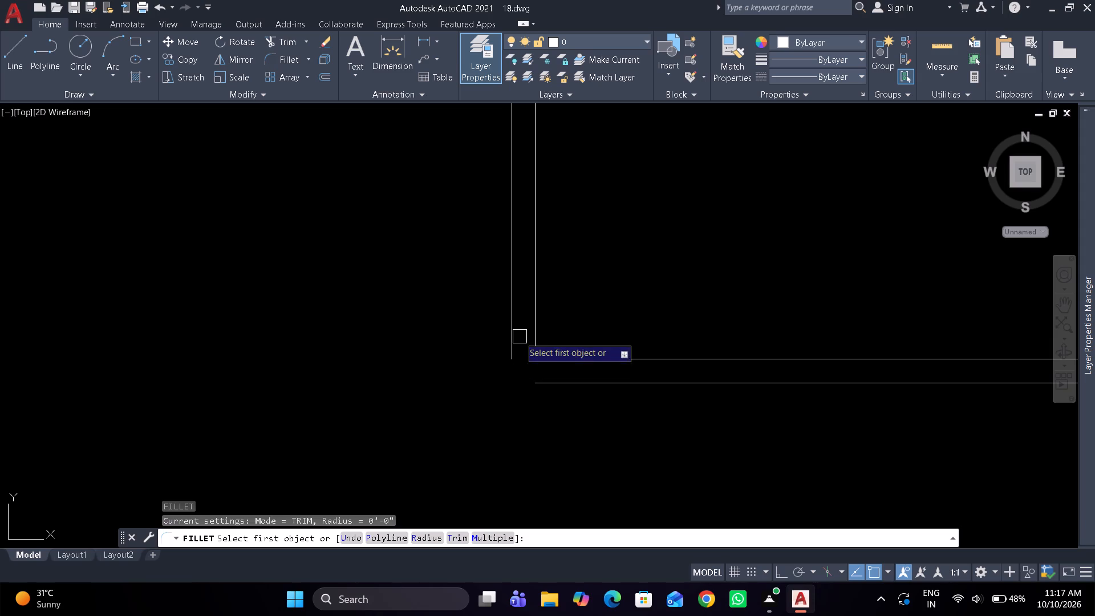
drag(514, 325, 516, 333)
click(565, 383)
scroll(440, 405, down, 4)
middle_drag(440, 405, 573, 394)
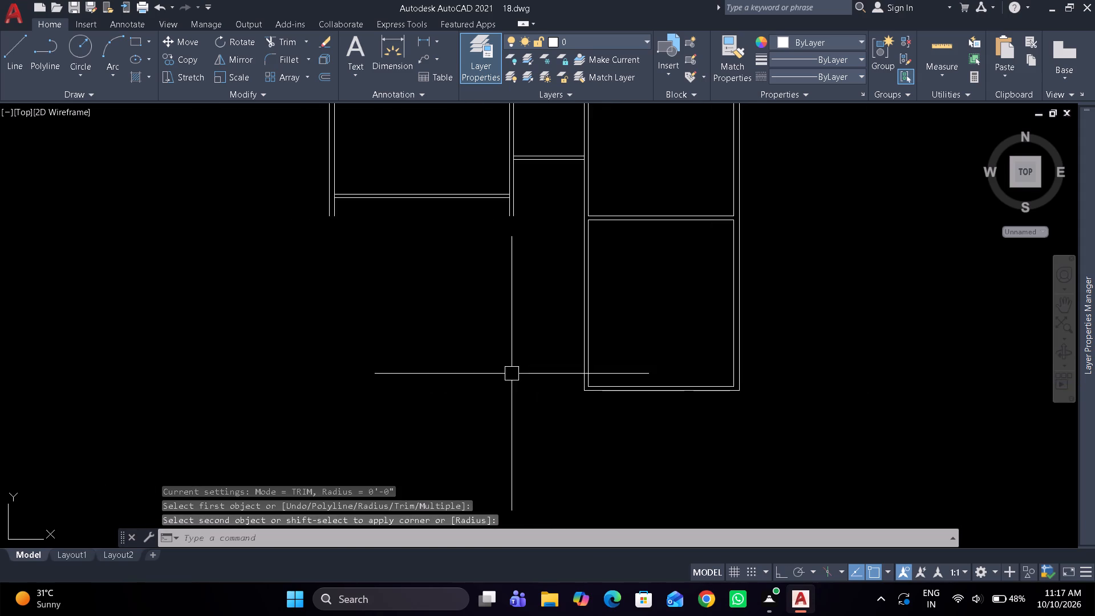
middle_drag(449, 359, 478, 371)
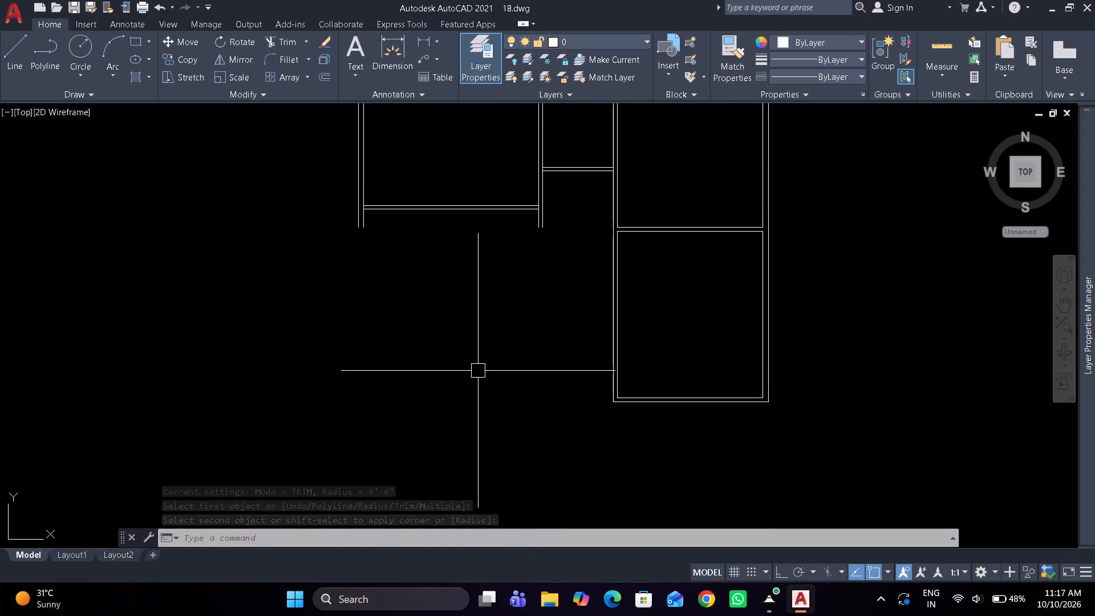
middle_drag(478, 371, 454, 322)
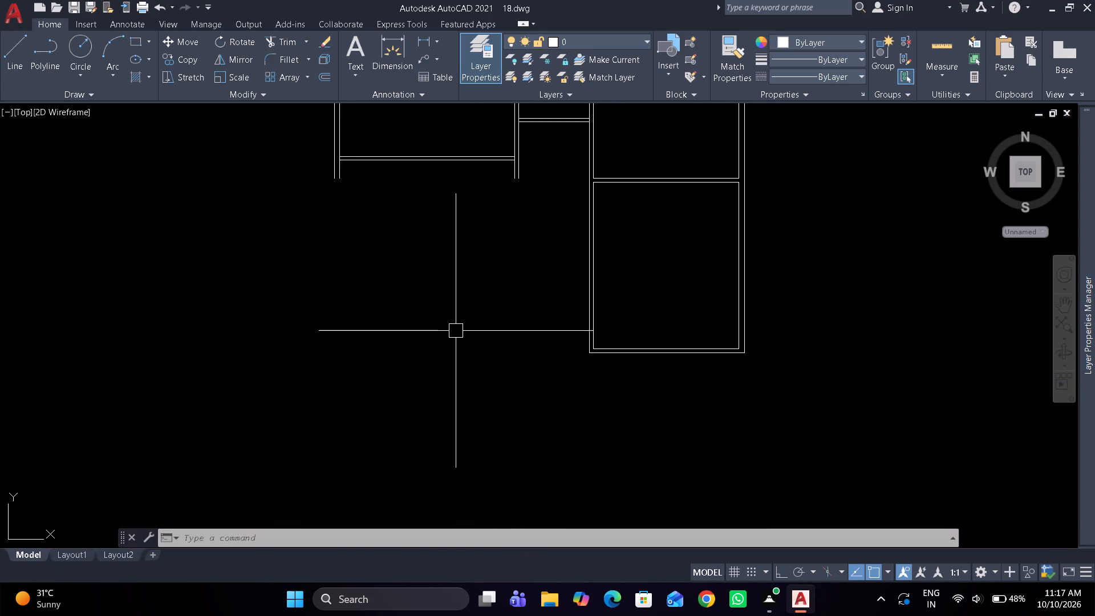
Offset the lower-right room's lowest wall line 6'7" downward to set the depth of a new room below it.
middle_drag(473, 345, 415, 214)
scroll(543, 244, up, 2)
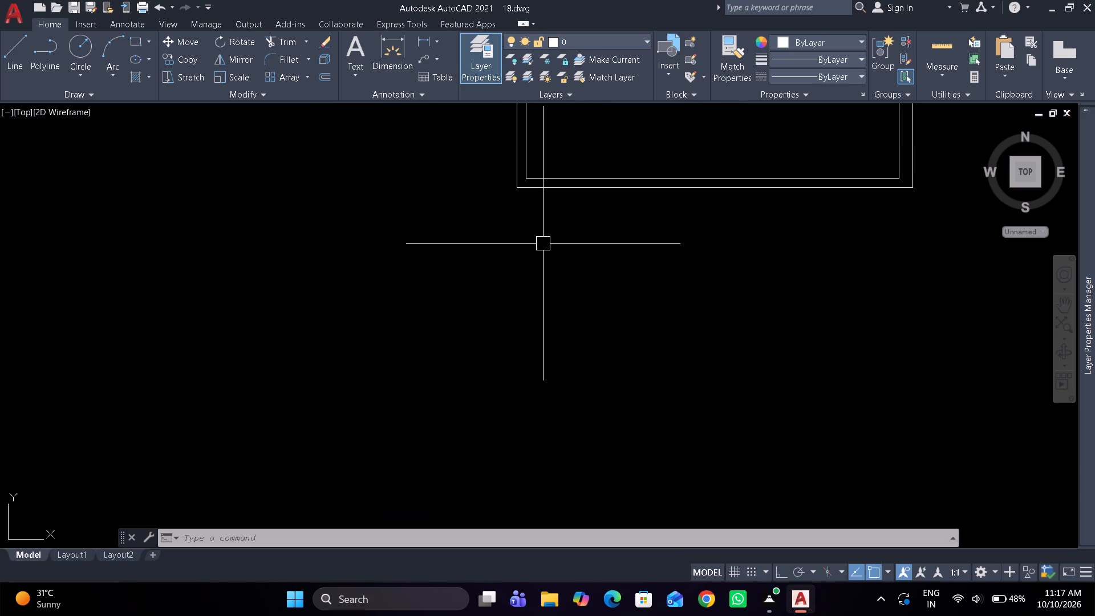
text(o)
key(space)
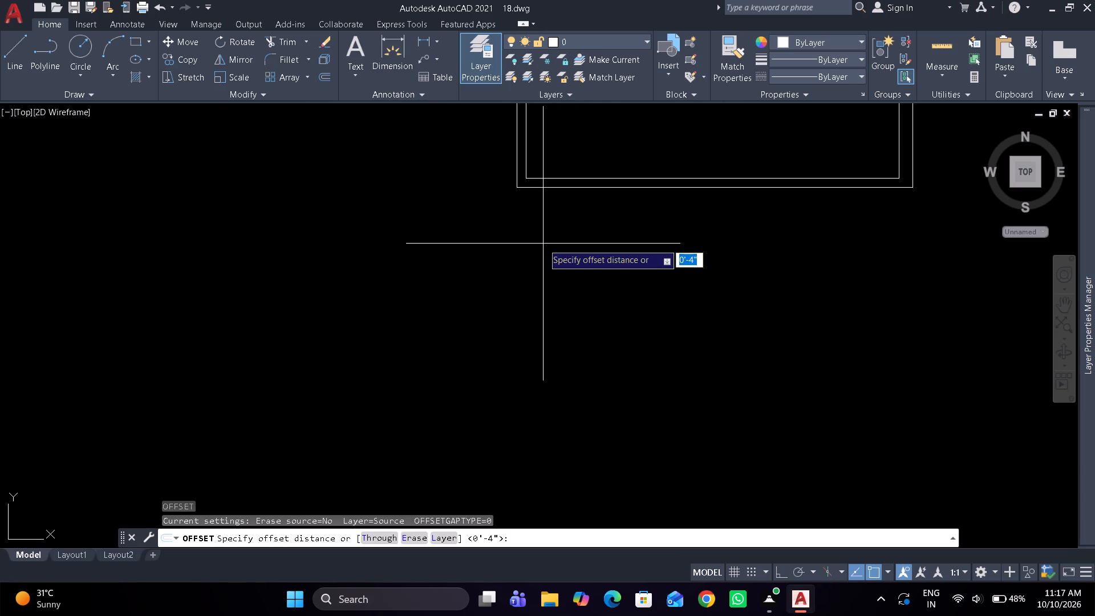
text(6'7")
key(space)
drag(561, 191, 561, 213)
click(566, 277)
key(space)
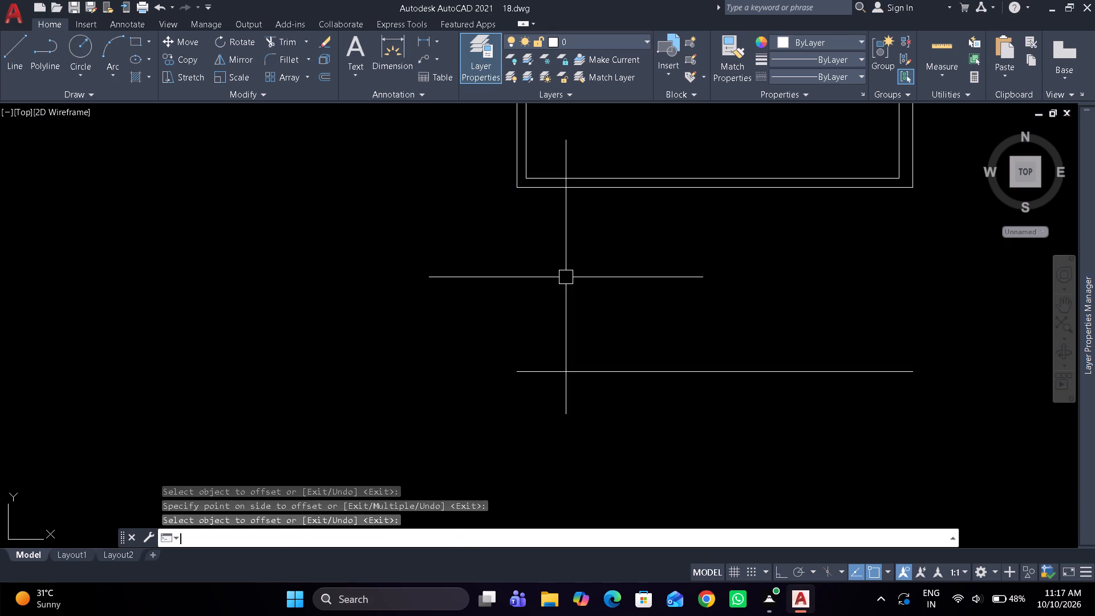
Offset the new room's bottom line 6" downward to form the bottom wall thickness.
key(space)
text(6")
key(space)
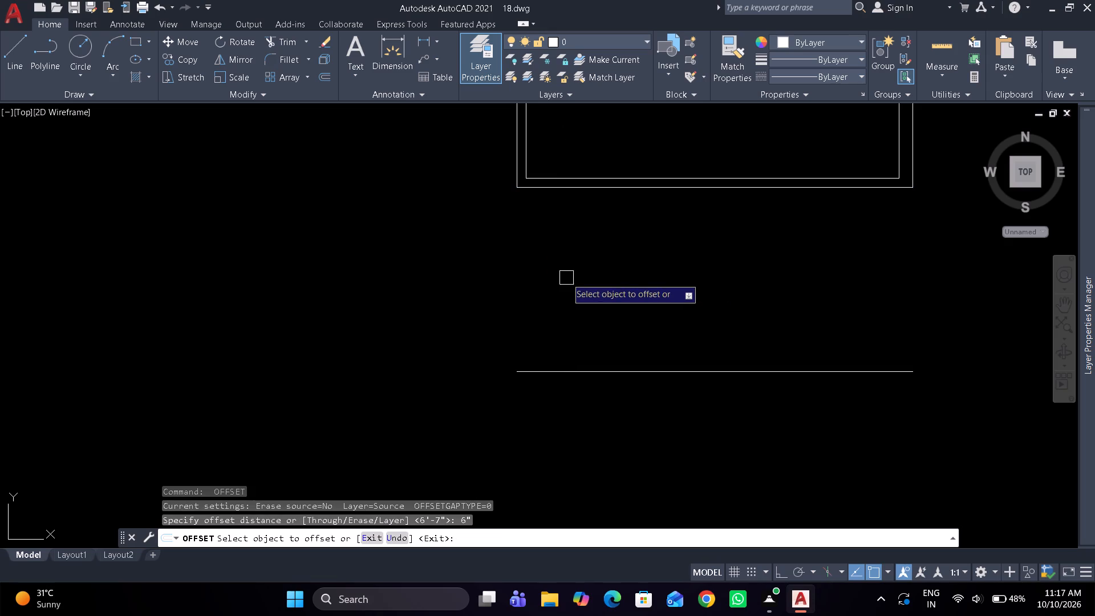
drag(606, 376, 606, 388)
click(603, 424)
key(space)
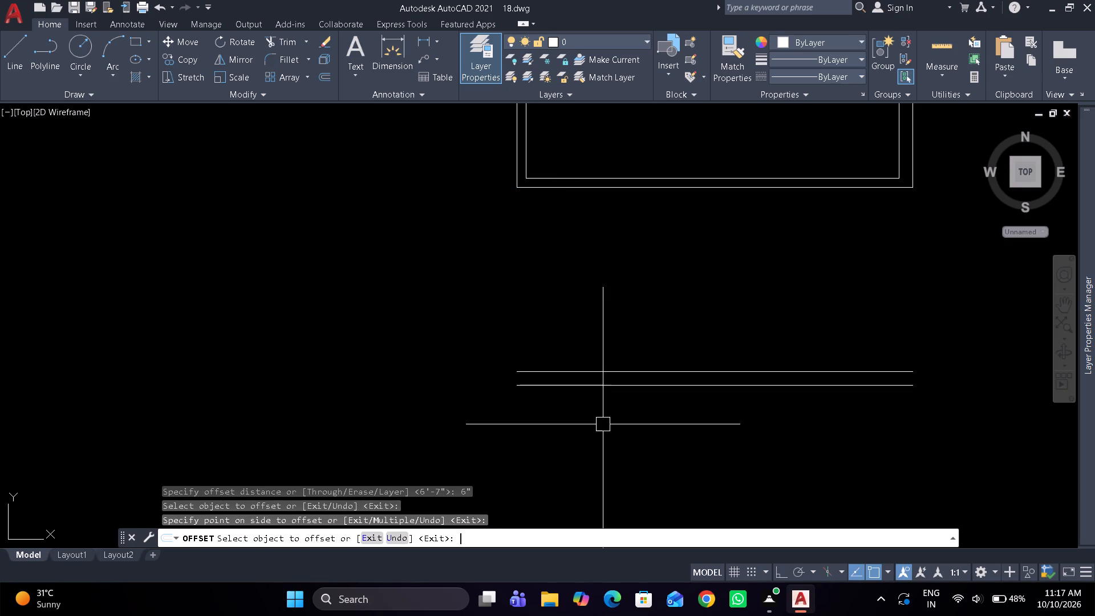
Fillet the inner and outer left wall lines with the new inner and outer bottom lines, squaring the lower-left corner.
text(f m)
key(space)
drag(532, 148, 534, 175)
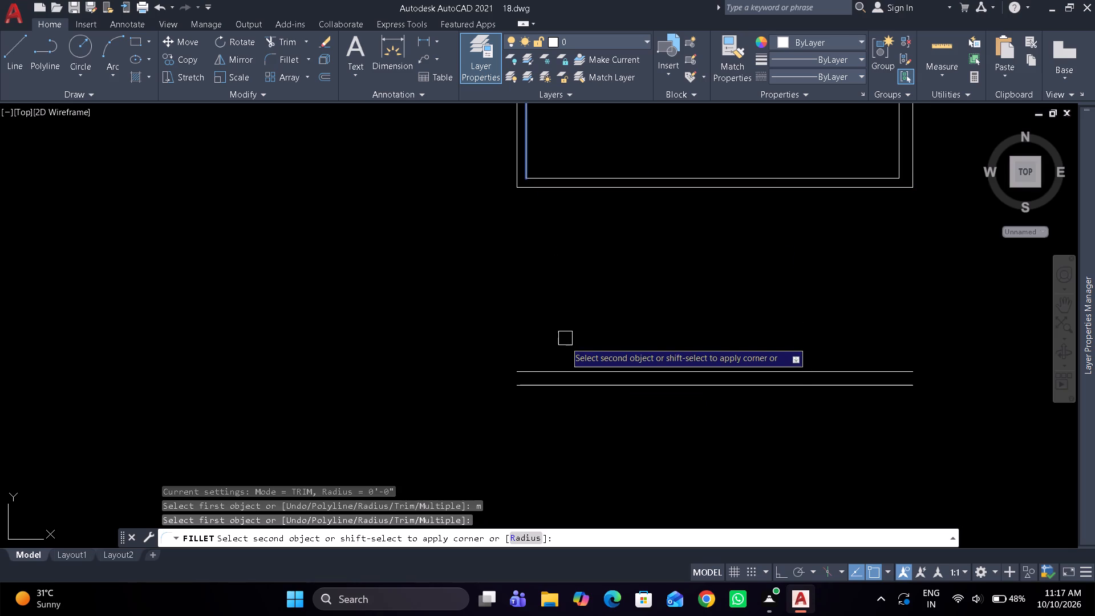
drag(566, 370, 558, 352)
click(517, 173)
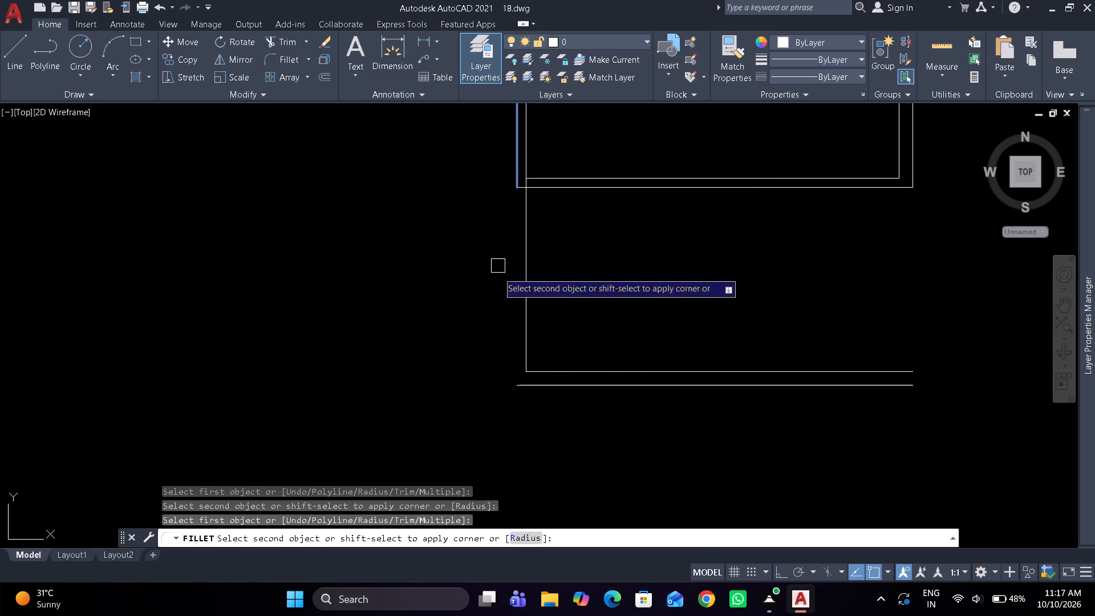
click(517, 386)
key(space)
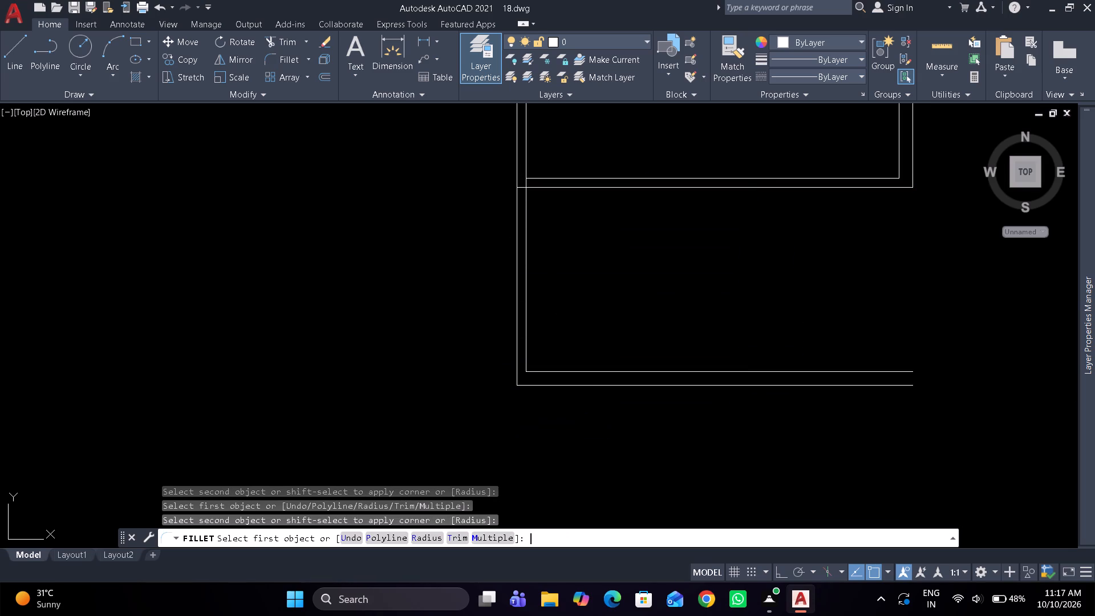
Trim the crossing wall-line pieces where the new room's top wall meets the left wall.
text(tr)
key(space)
scroll(533, 188, up, 4)
drag(506, 176, 447, 198)
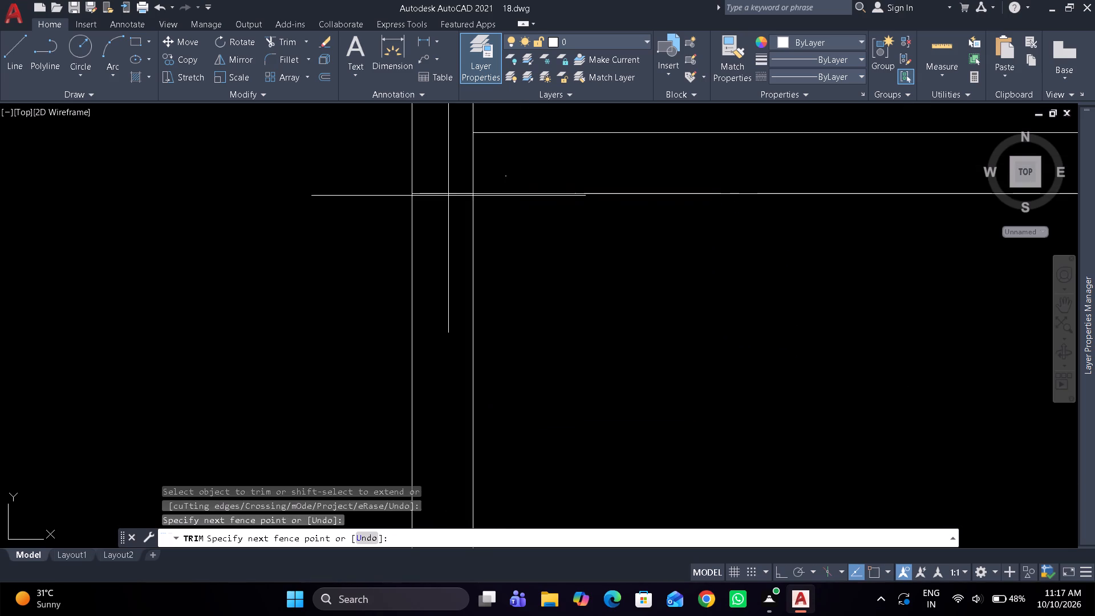
drag(447, 198, 447, 231)
key(space)
Offset the new room's inner left wall line 7' to the right to set the room's width.
scroll(441, 221, down, 4)
text(o)
key(space)
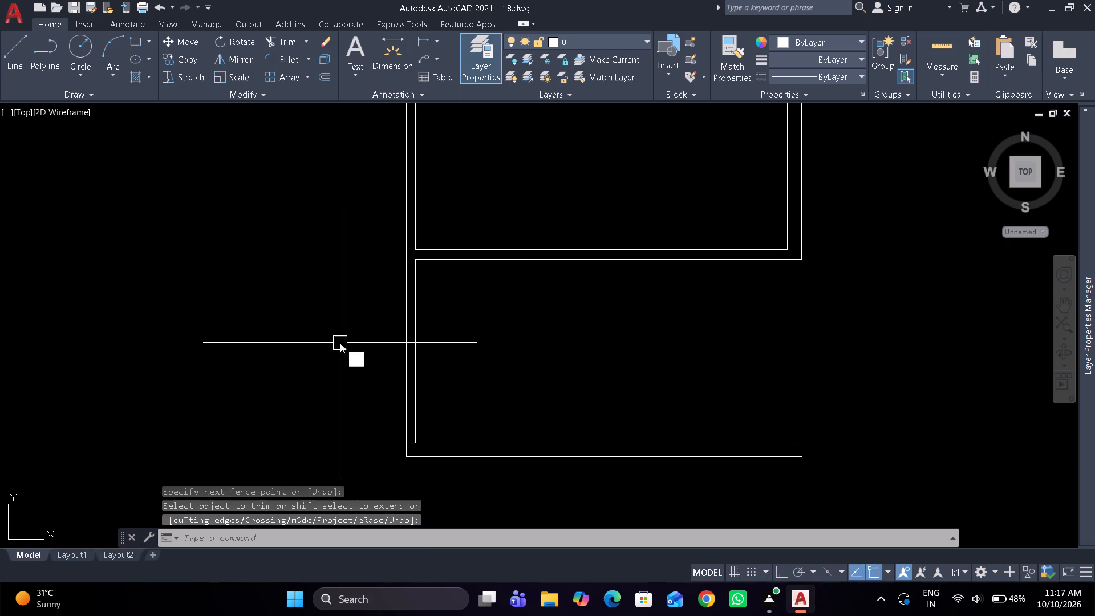
text(7')
key(space)
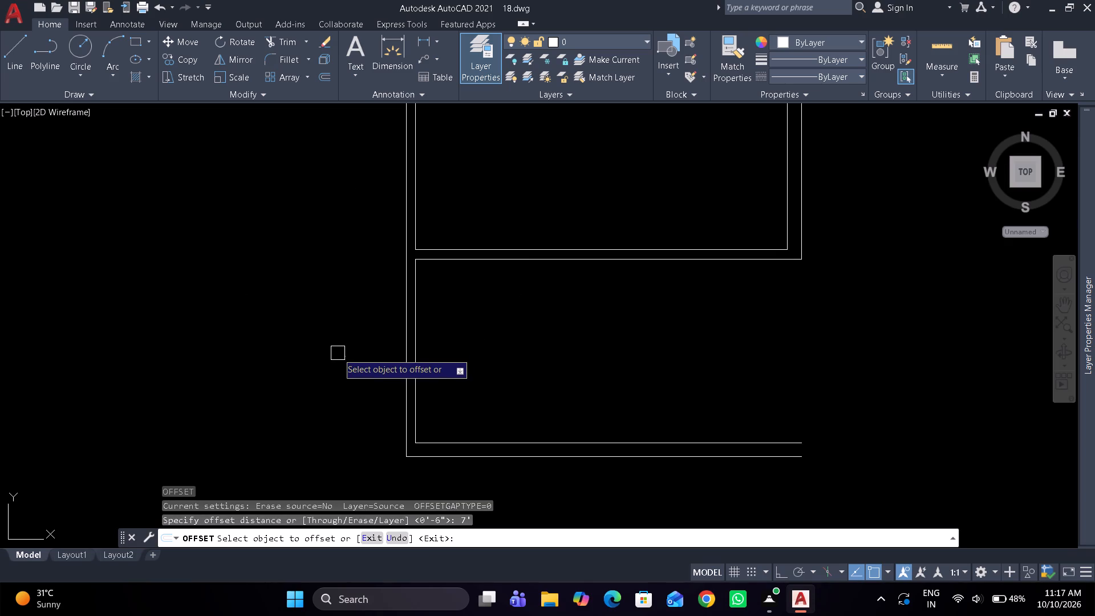
click(419, 338)
click(601, 326)
key(space)
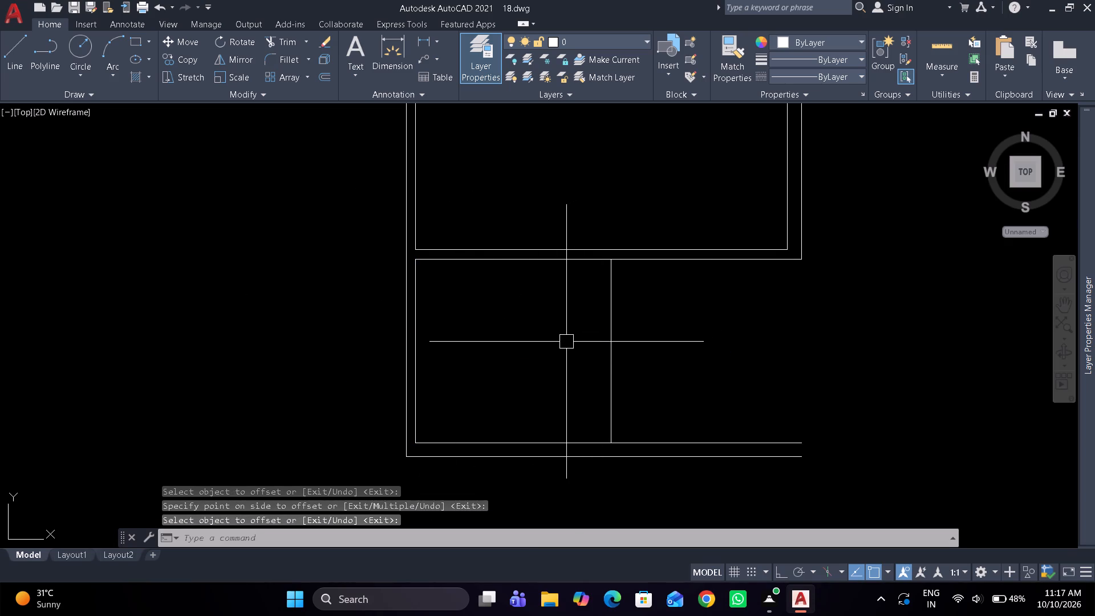
Offset the new room's inner right wall line 6" to the right to form the wall thickness.
key(space)
text(6")
key(space)
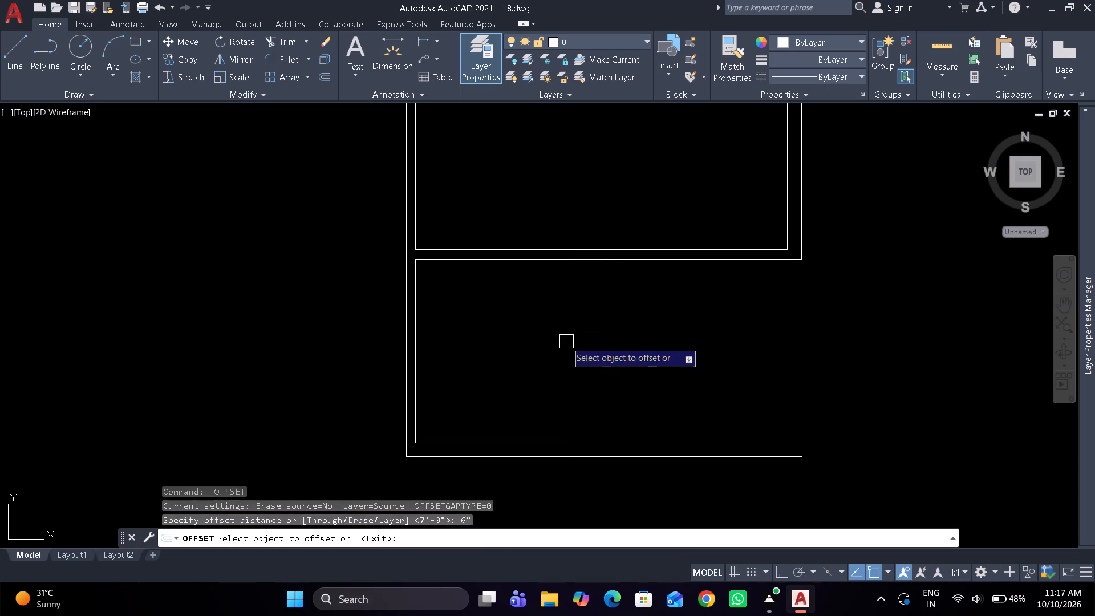
drag(614, 333, 668, 329)
click(824, 320)
key(space)
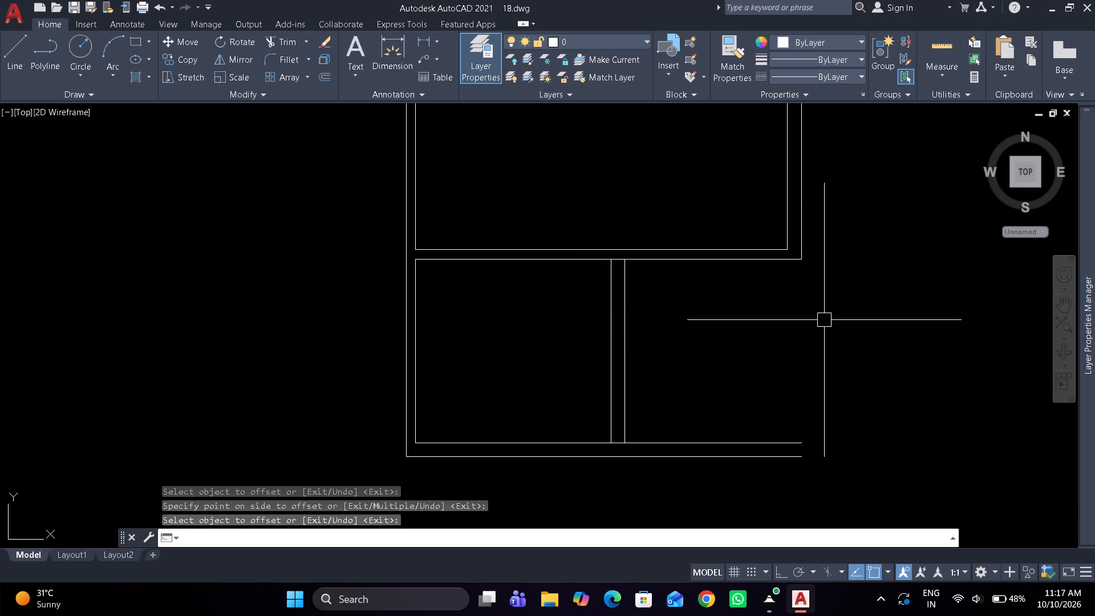
Fillet the new room's outer bottom line with its outer right wall line to square the outer lower-right corner.
text(f)
key(space)
text(m)
key(space)
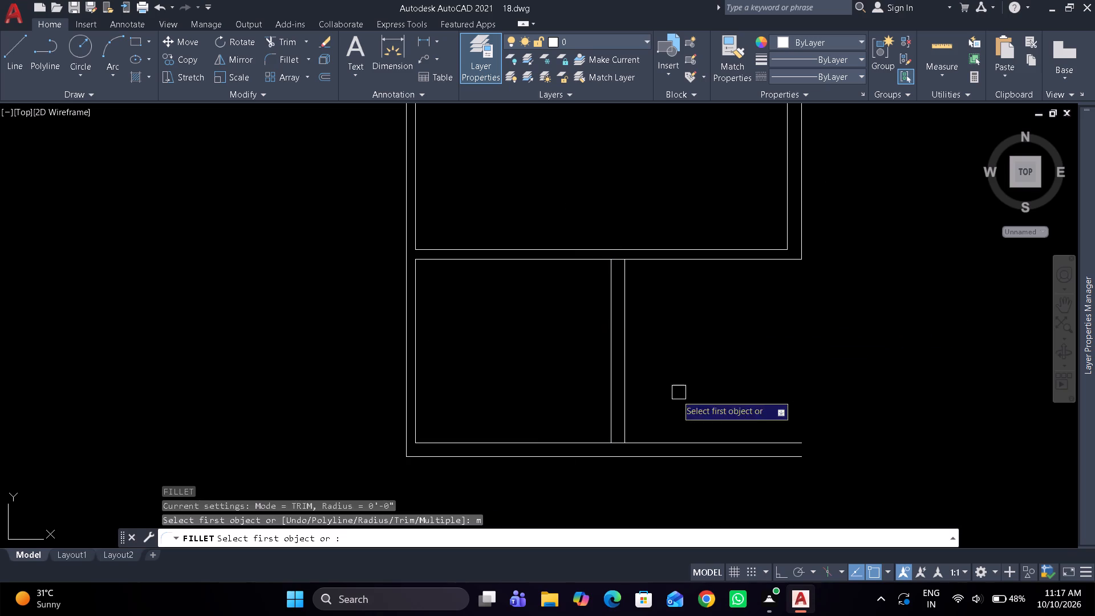
click(589, 457)
click(626, 395)
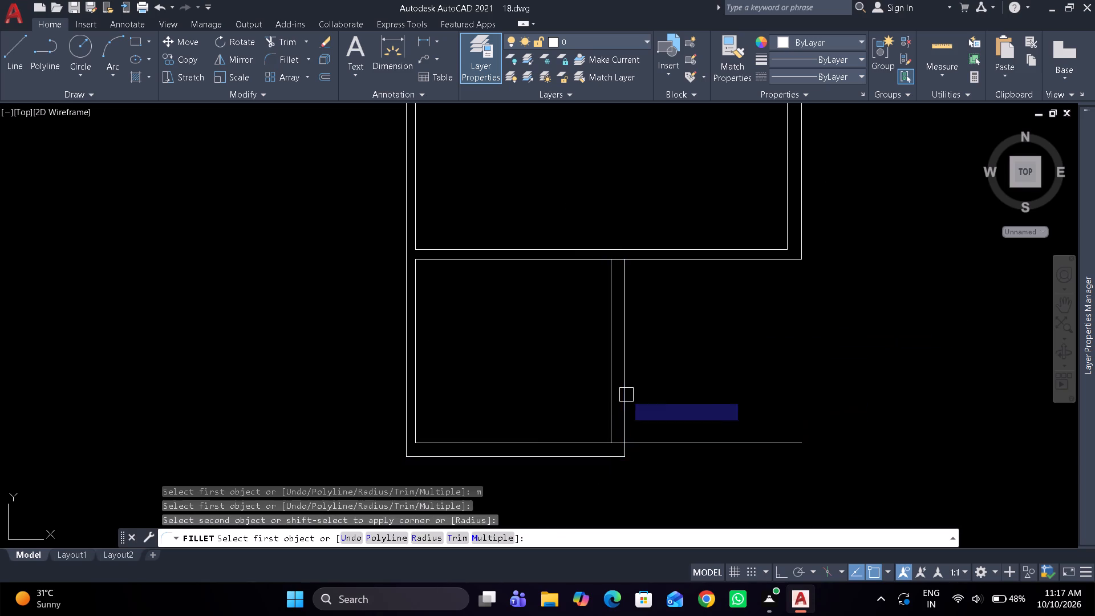
click(626, 375)
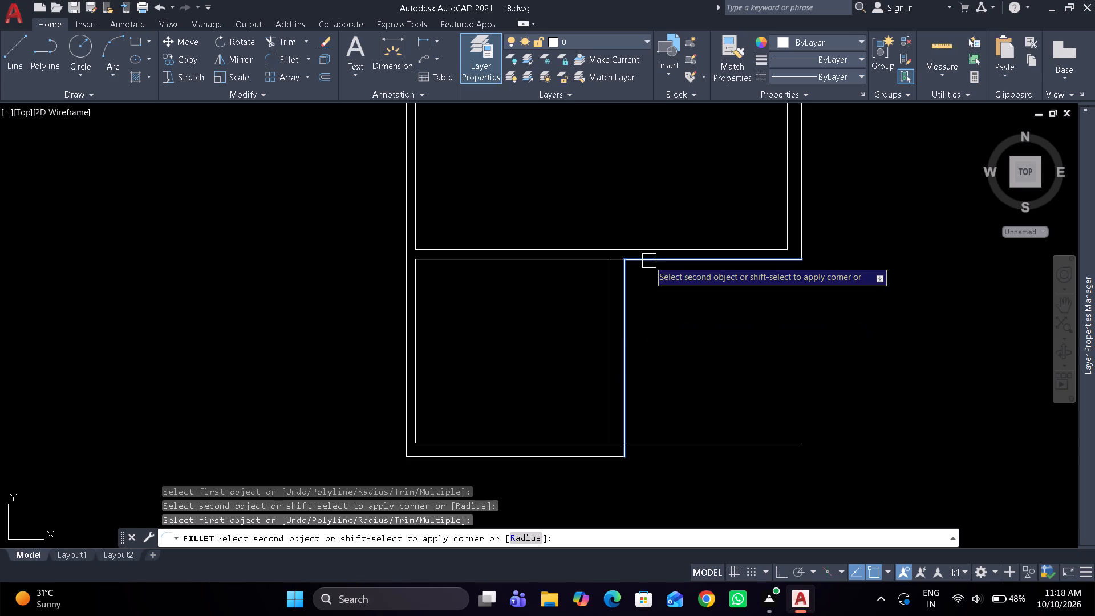
key(Escape)
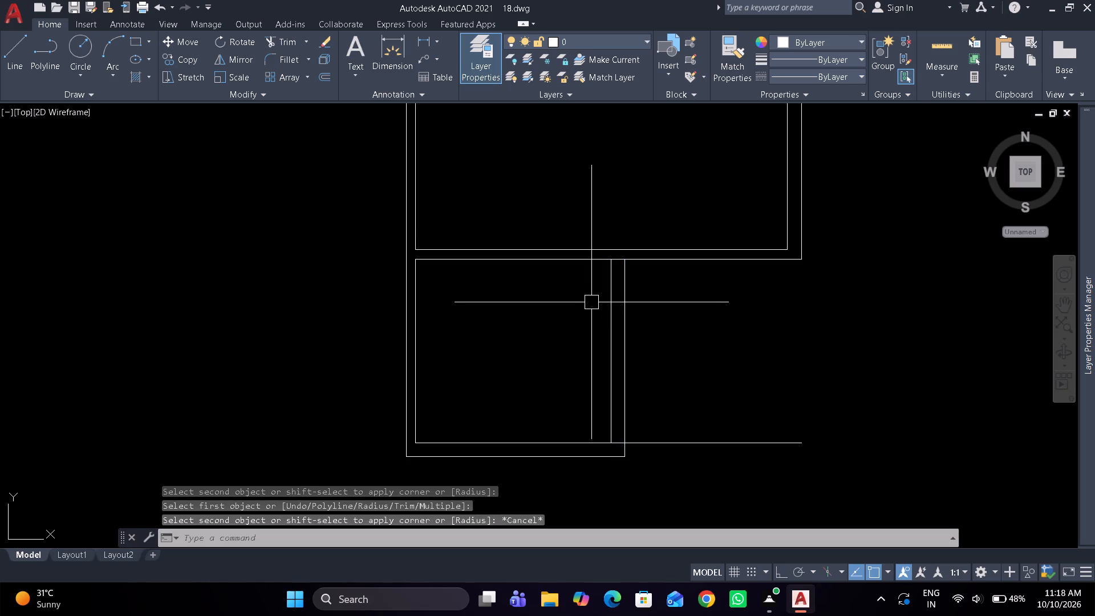
Fillet the new room's inner right wall line with its top line and inner bottom line to square both inner corners.
key(space)
key(space)
key(space)
text(m)
key(space)
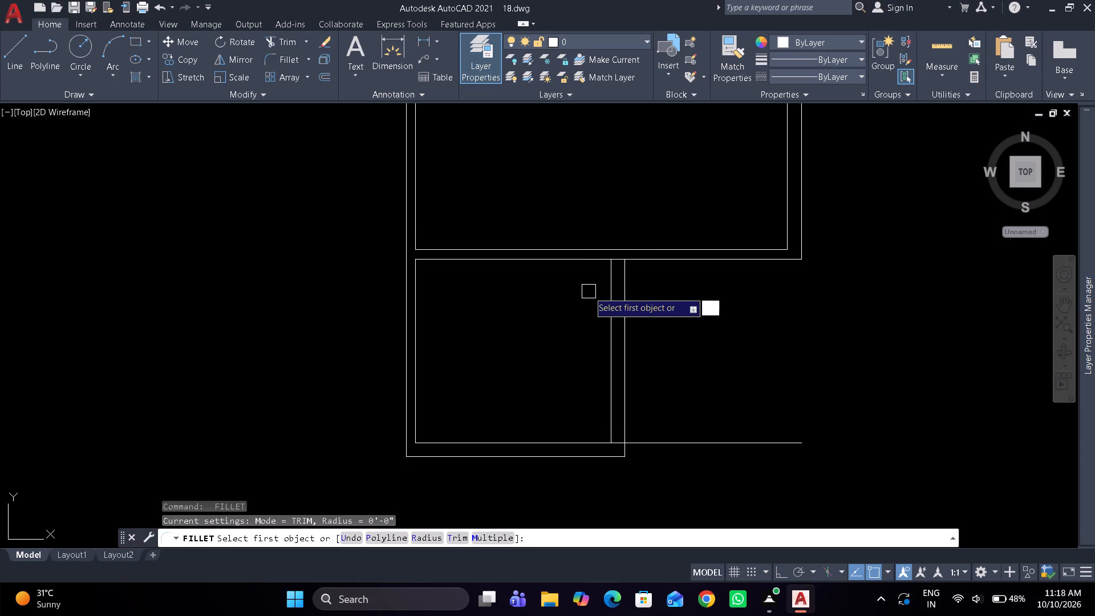
click(587, 264)
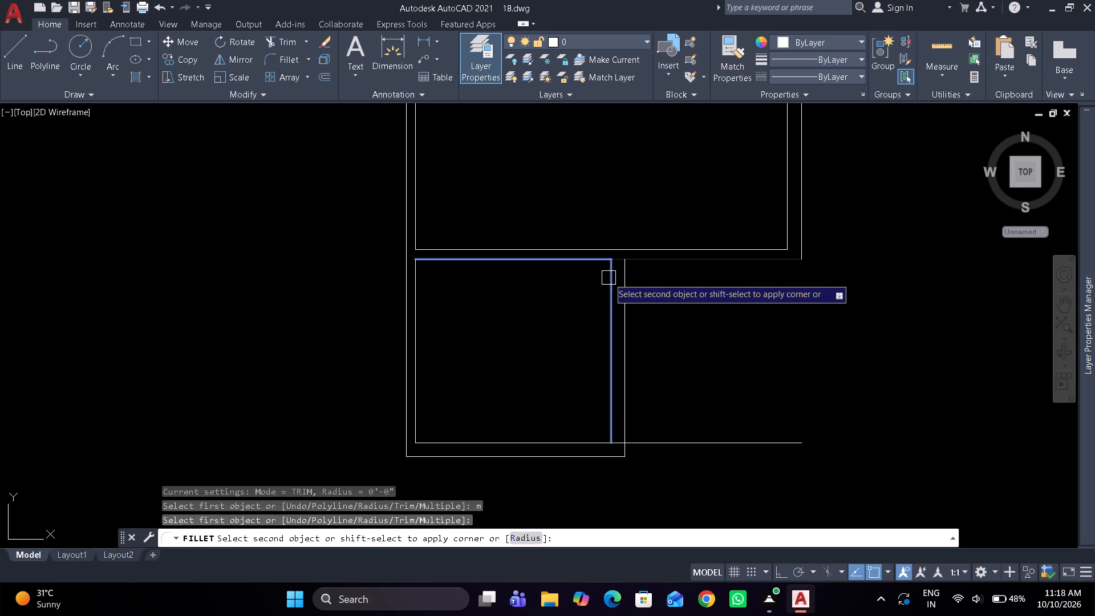
click(609, 278)
click(569, 449)
key(Escape)
key(space)
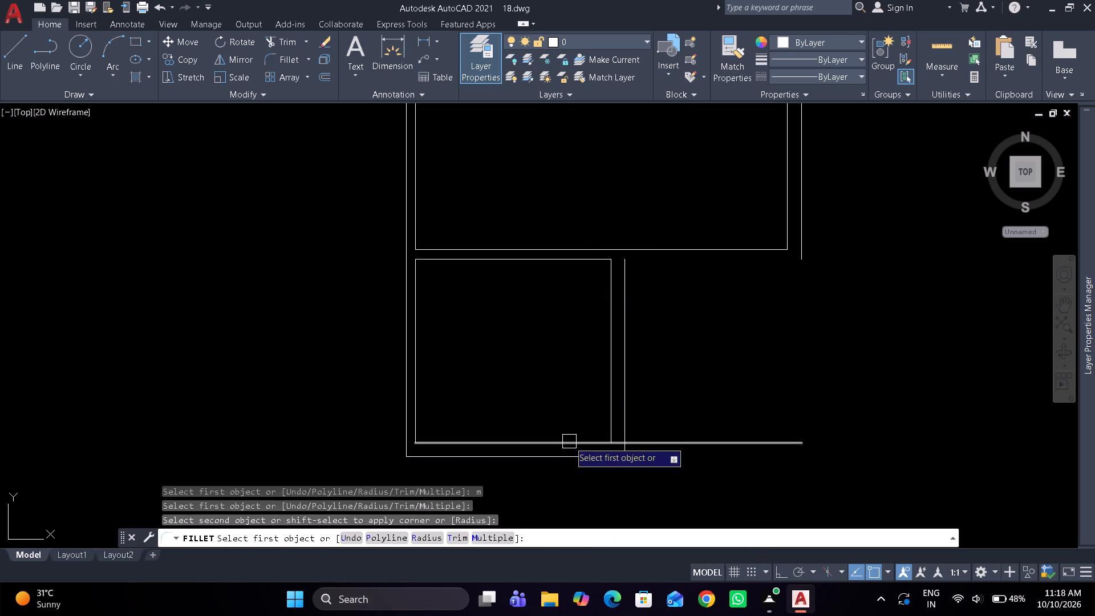
key(space)
drag(568, 441, 575, 433)
click(605, 391)
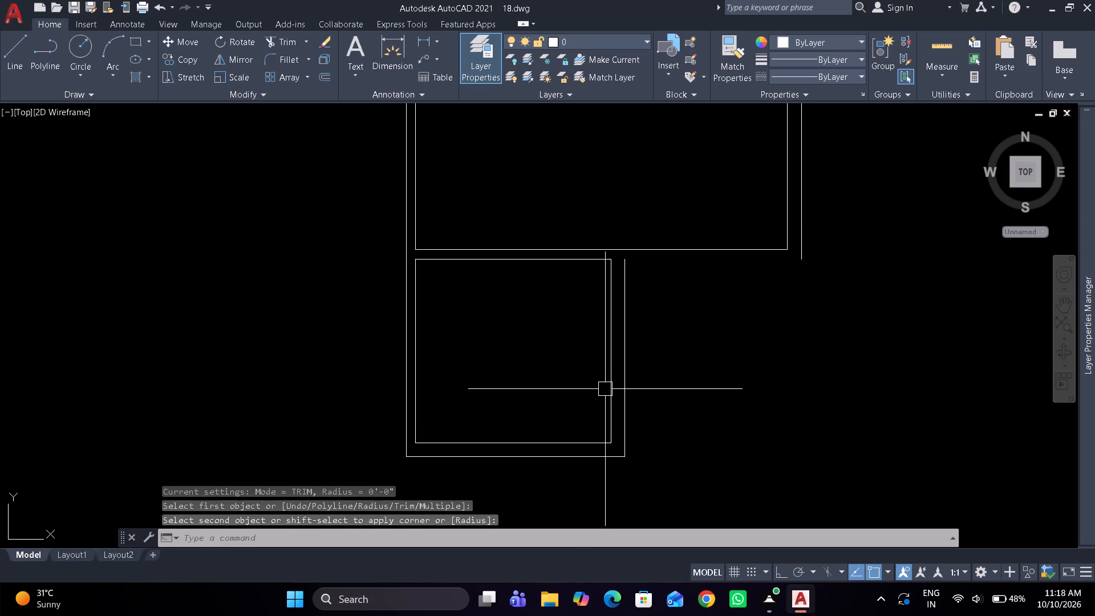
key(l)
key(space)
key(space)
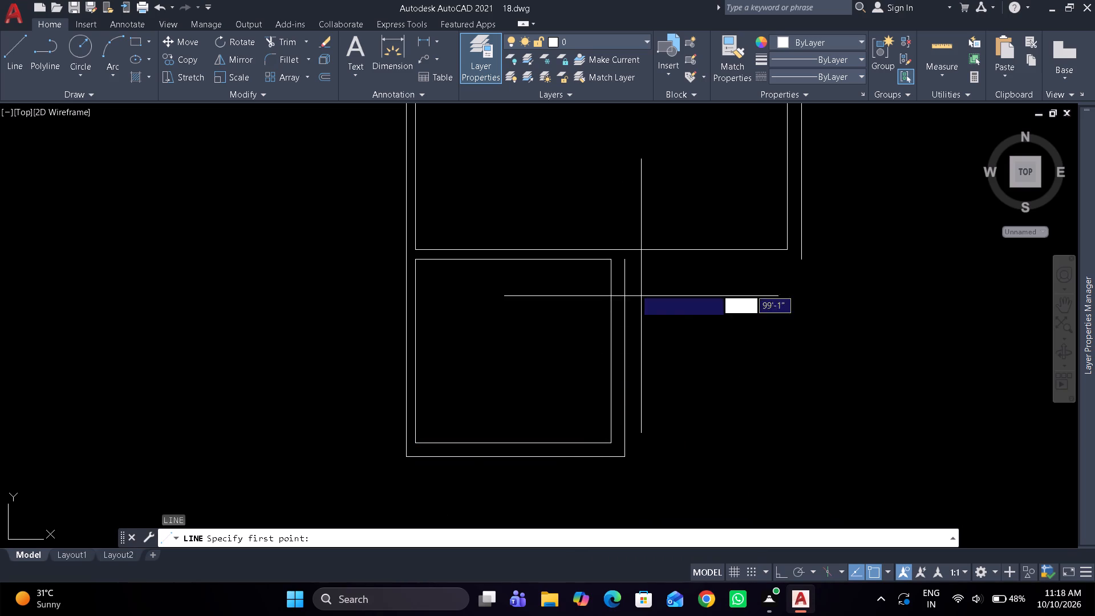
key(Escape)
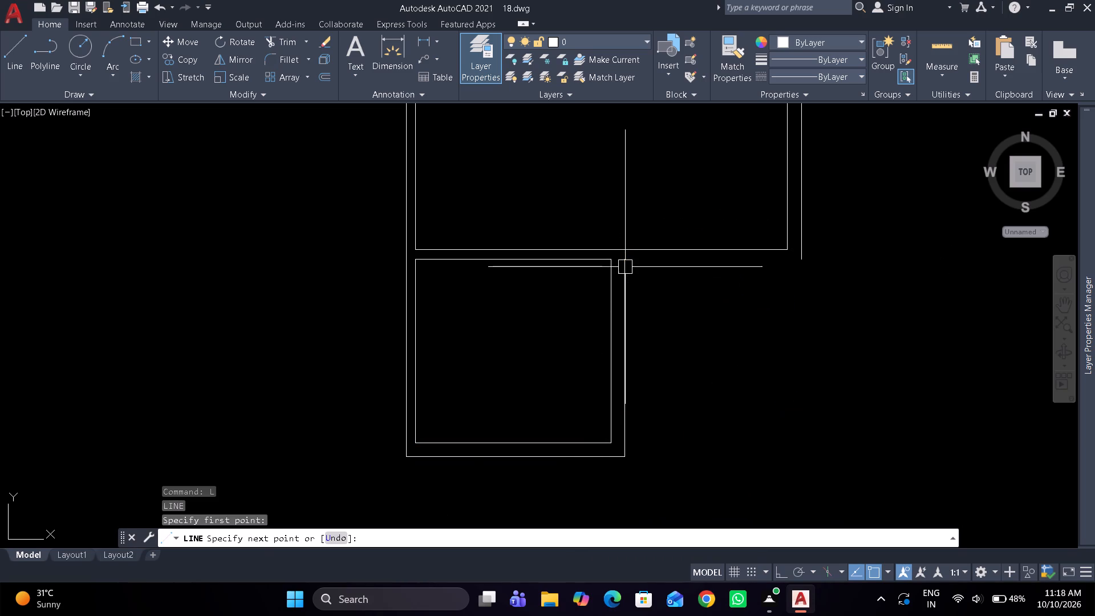
Draw a horizontal line from the small room's outer right wall top to the bottom end of the upper room's outer right wall.
key(space)
drag(625, 264, 632, 264)
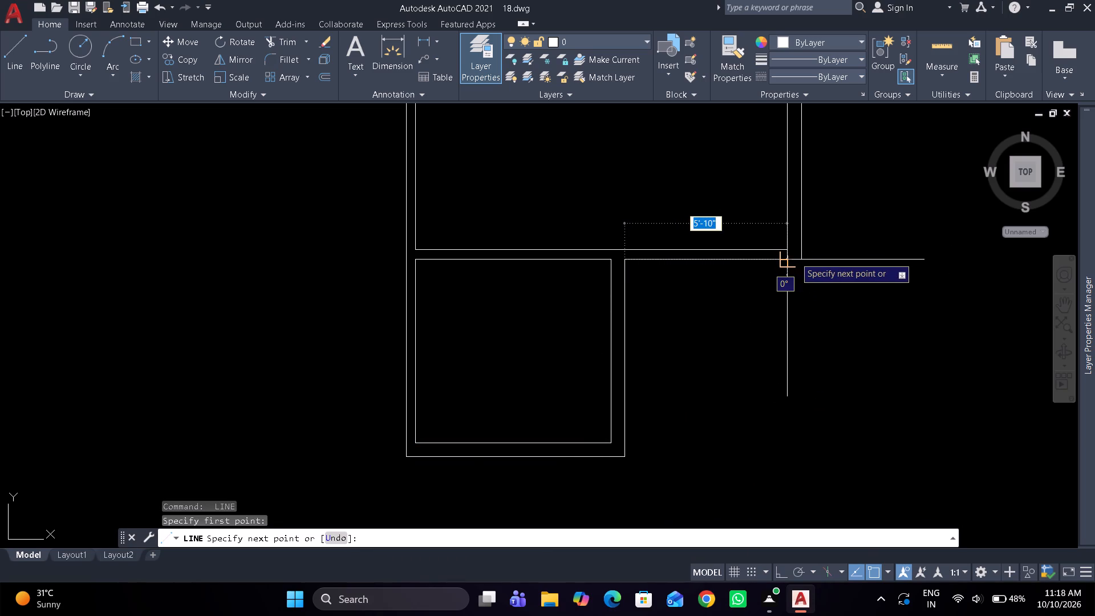
click(798, 258)
key(space)
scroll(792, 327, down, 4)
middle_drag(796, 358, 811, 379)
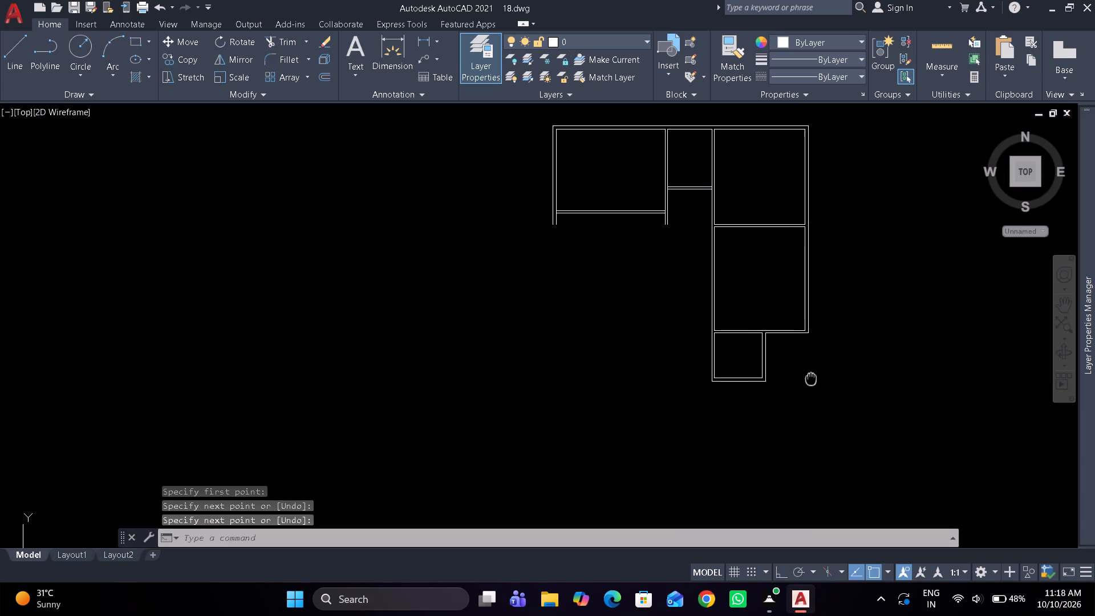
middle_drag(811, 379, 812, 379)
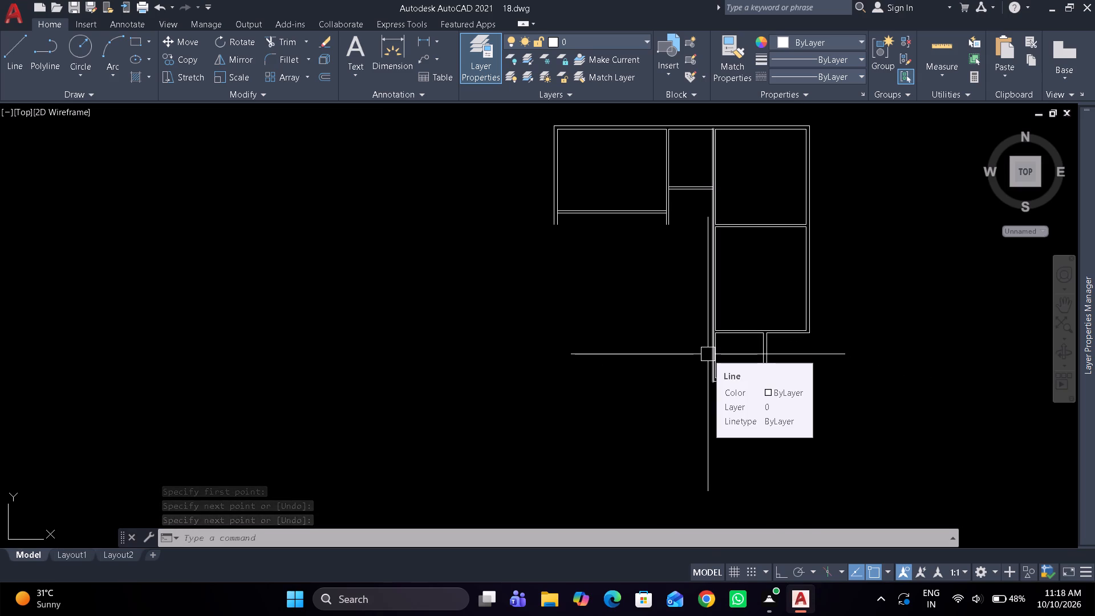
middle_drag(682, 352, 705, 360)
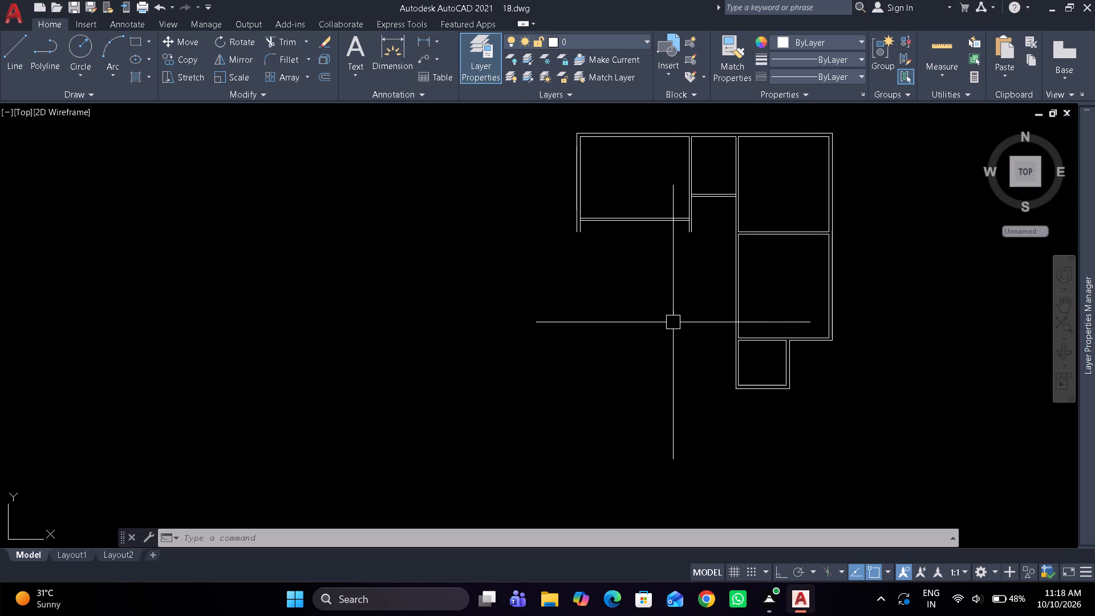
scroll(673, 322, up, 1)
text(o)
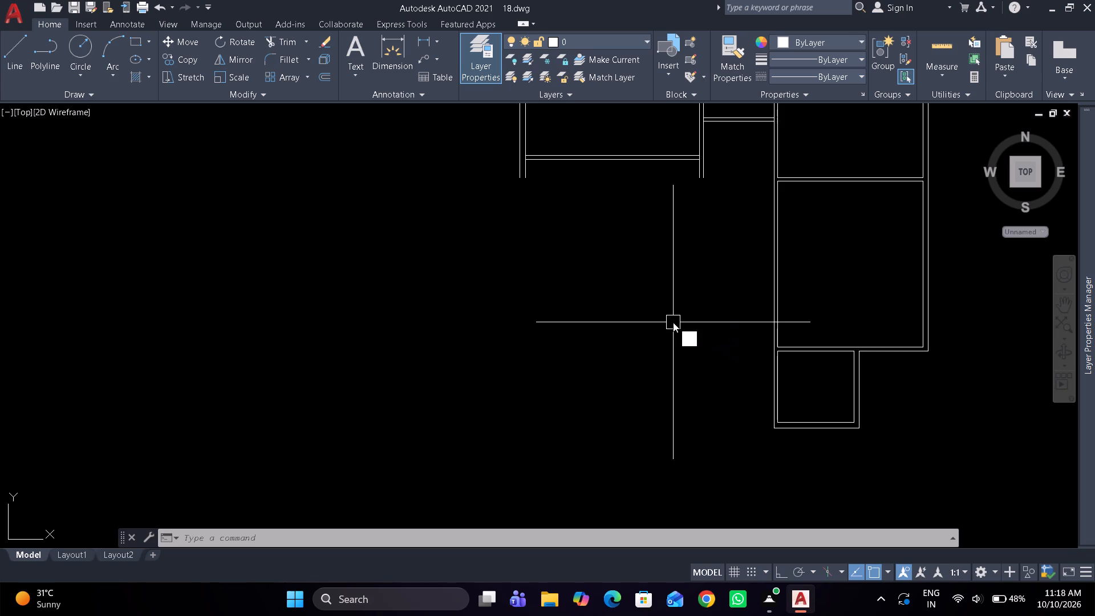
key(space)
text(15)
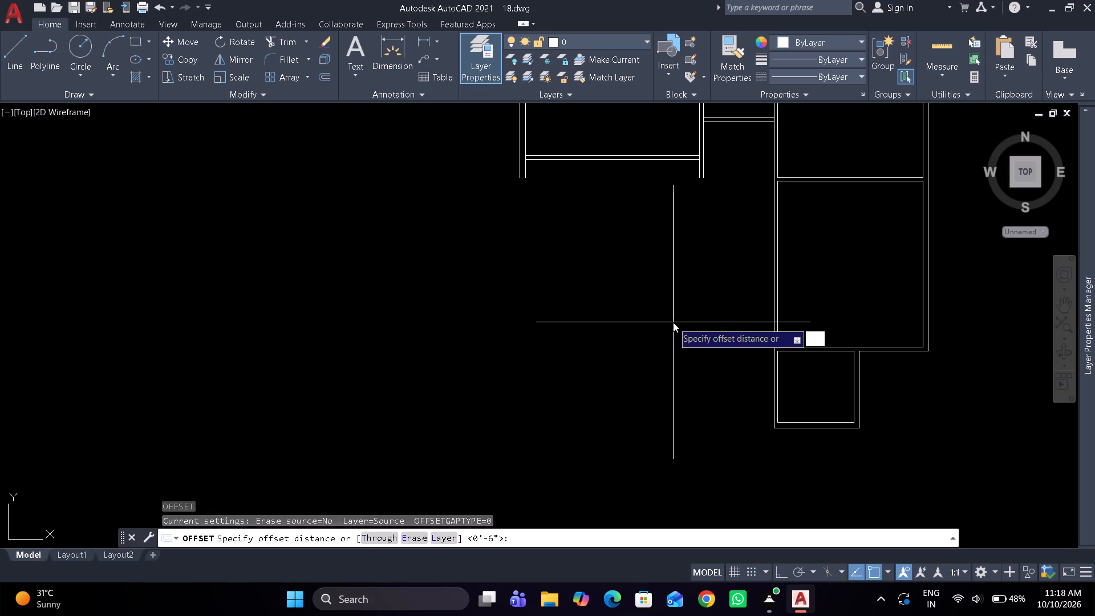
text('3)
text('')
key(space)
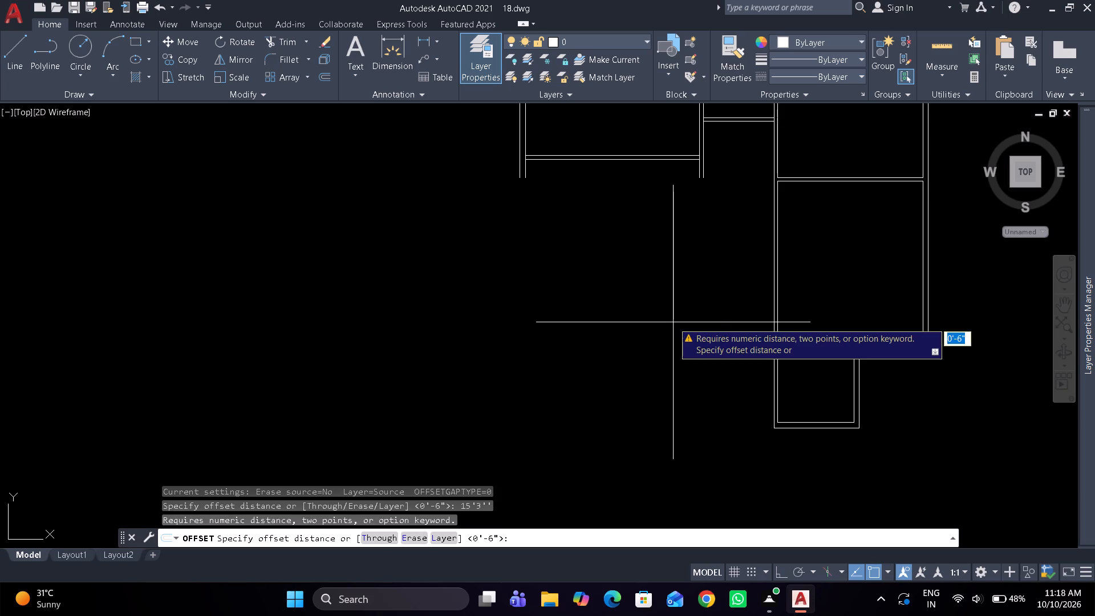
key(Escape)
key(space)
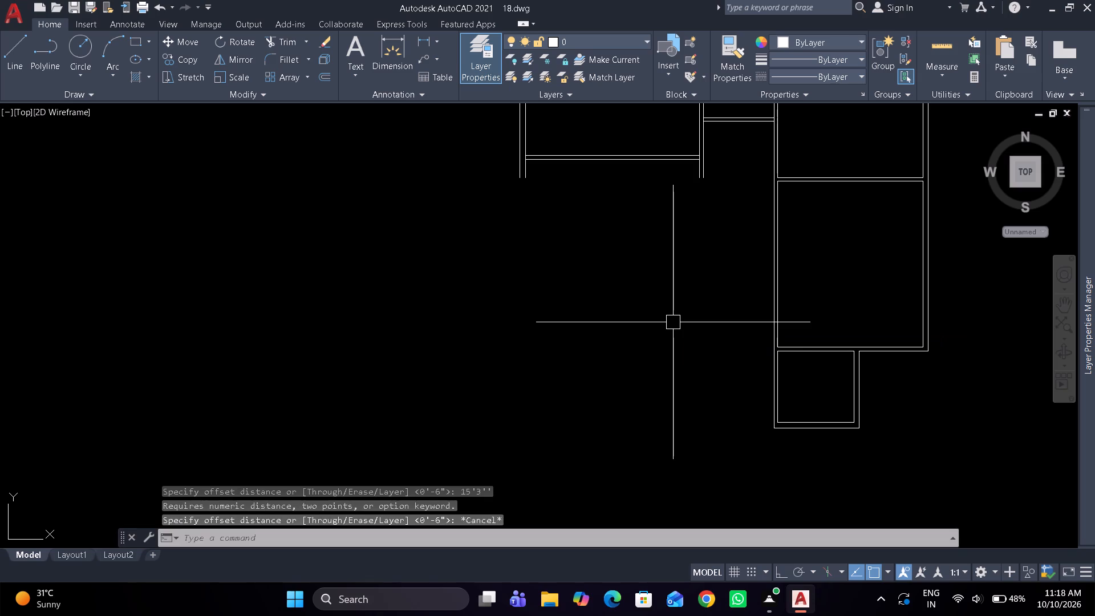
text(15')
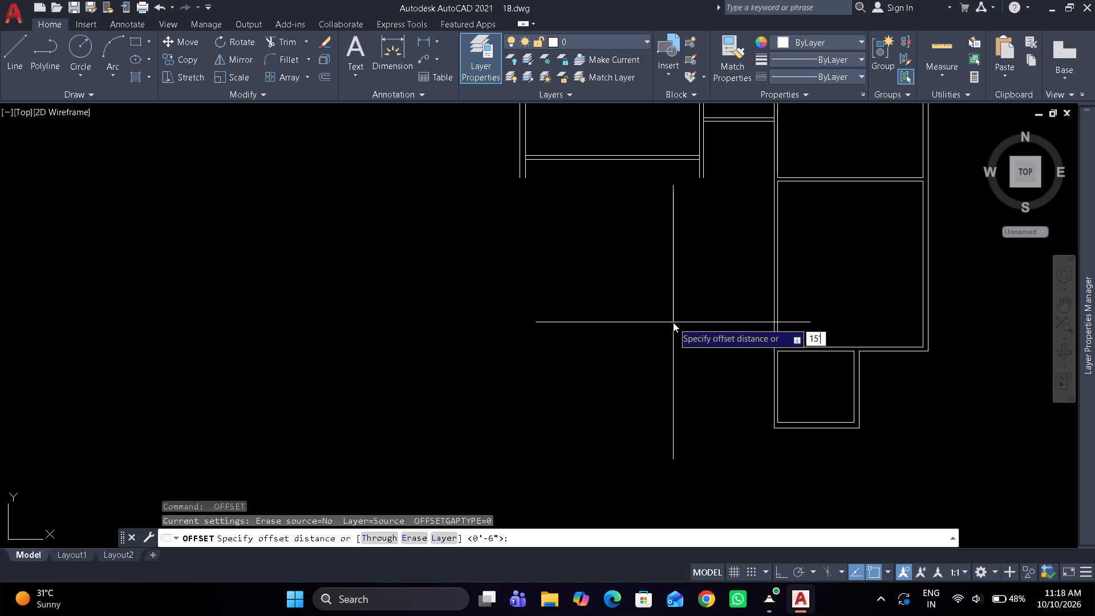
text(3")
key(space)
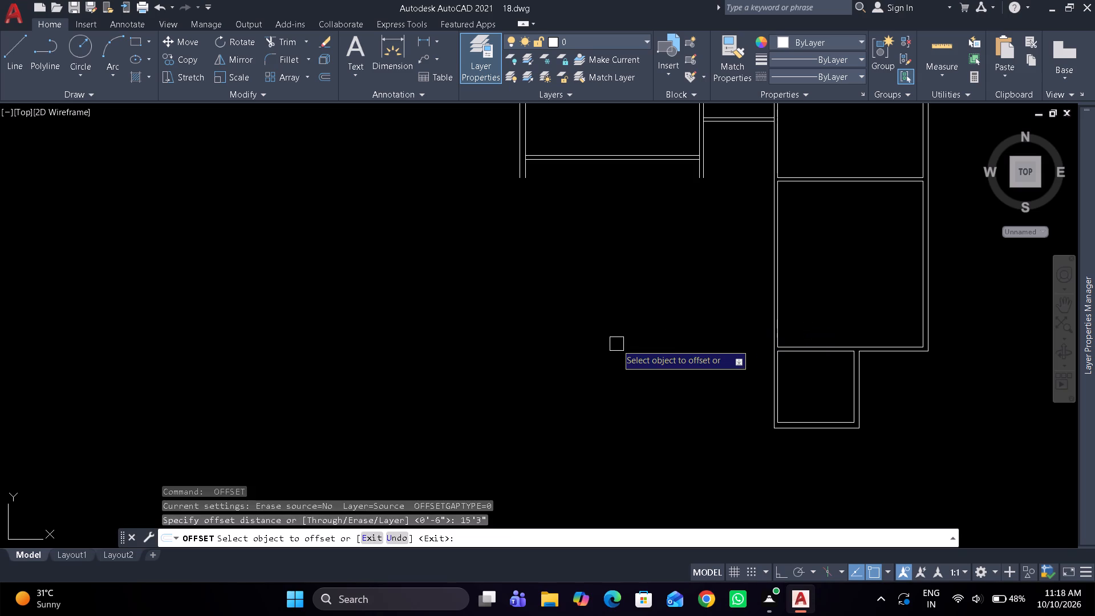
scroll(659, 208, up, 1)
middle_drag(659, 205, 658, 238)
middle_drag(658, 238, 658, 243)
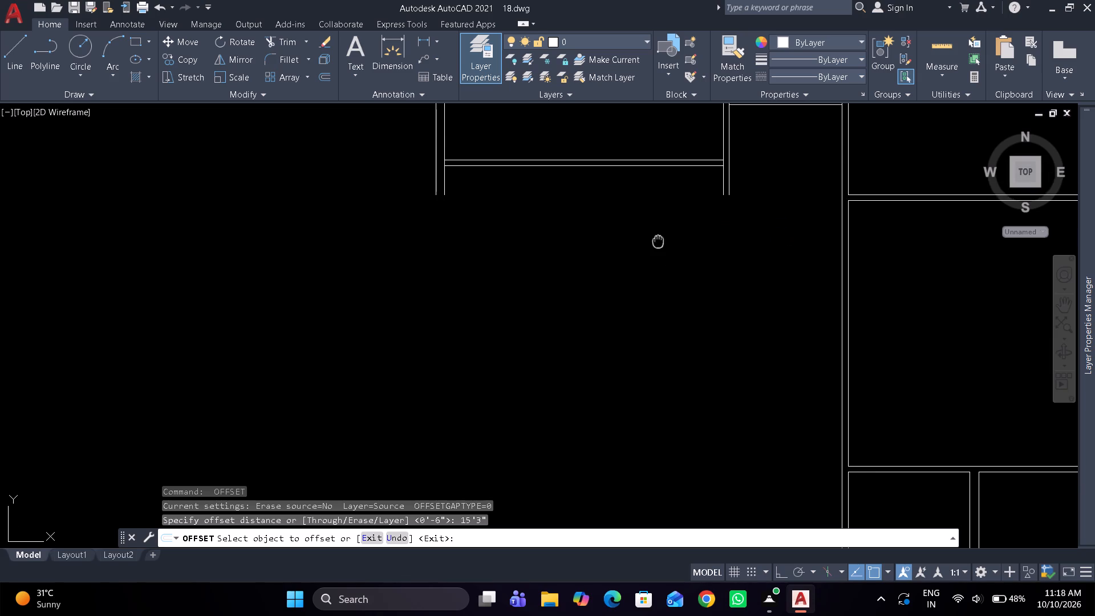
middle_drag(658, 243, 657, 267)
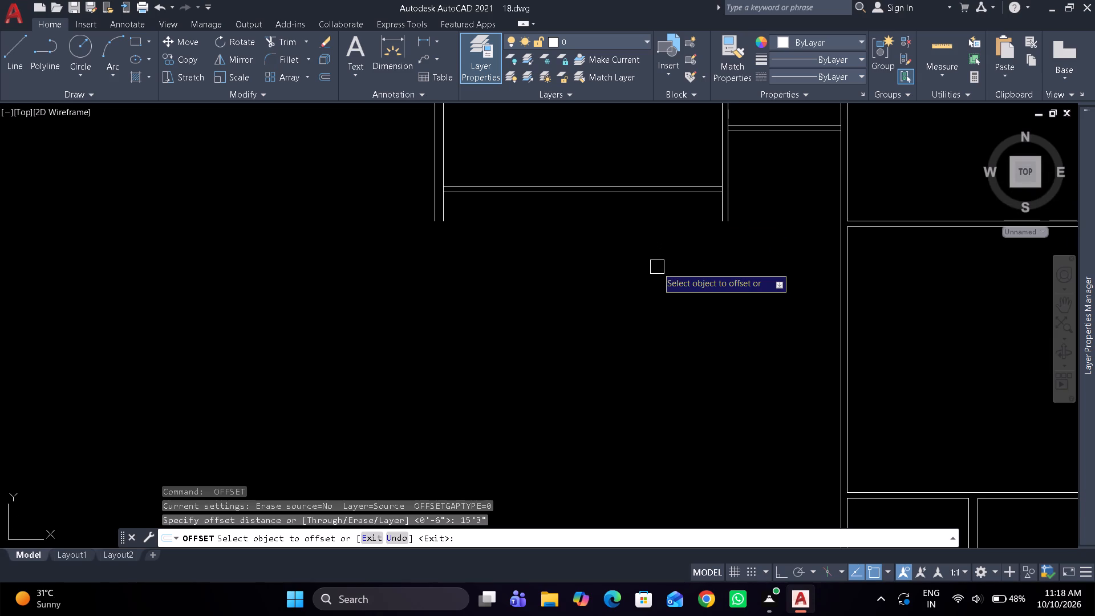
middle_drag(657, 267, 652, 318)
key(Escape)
Move the upper-left room's two bottom wall lines straight down to the lower ends of its side walls.
drag(644, 261, 637, 248)
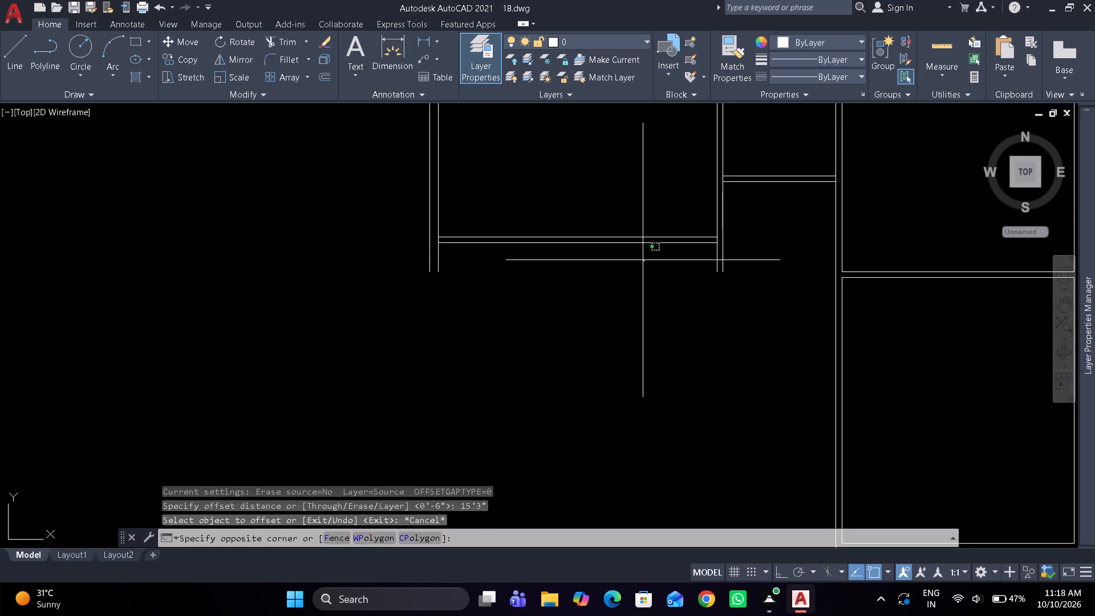
drag(637, 248, 625, 212)
click(619, 195)
key(m)
key(space)
scroll(671, 281, up, 1)
middle_drag(671, 281, 293, 317)
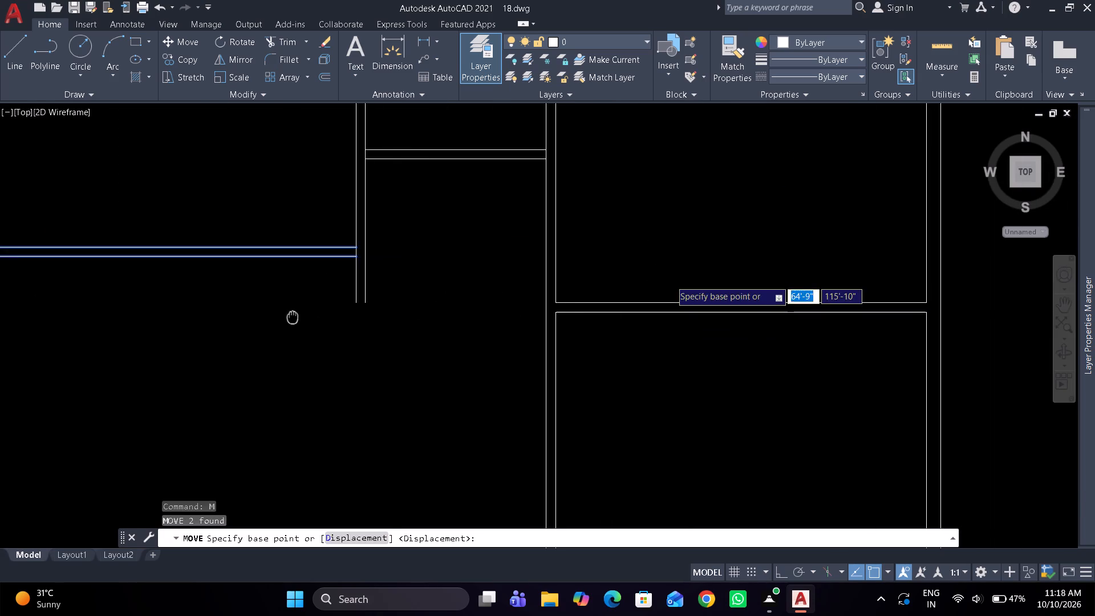
scroll(350, 309, up, 1)
scroll(473, 308, up, 1)
middle_drag(473, 308, 465, 301)
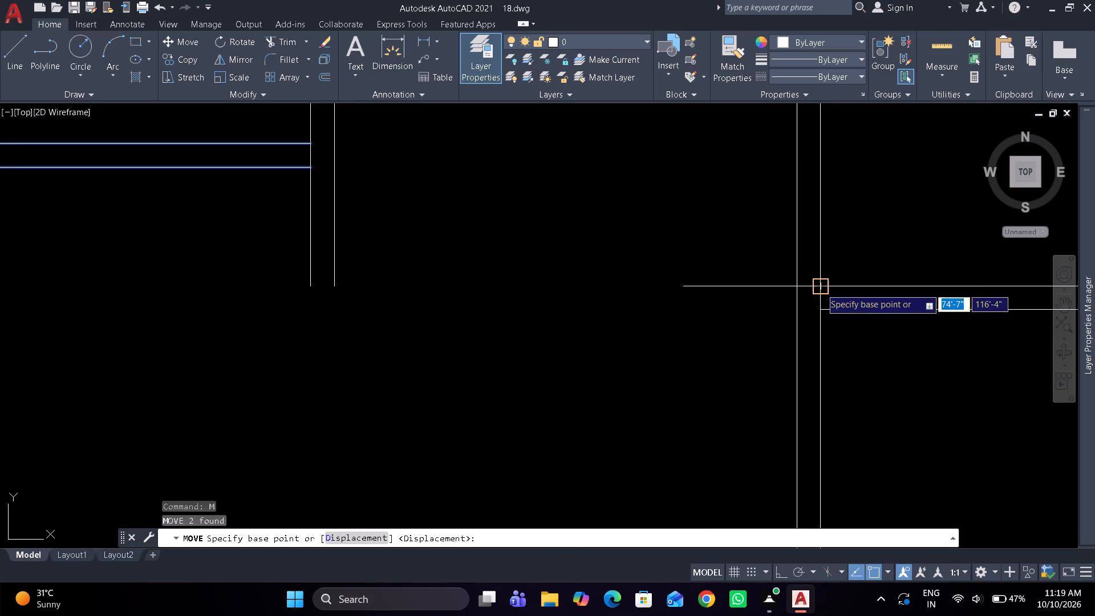
click(311, 143)
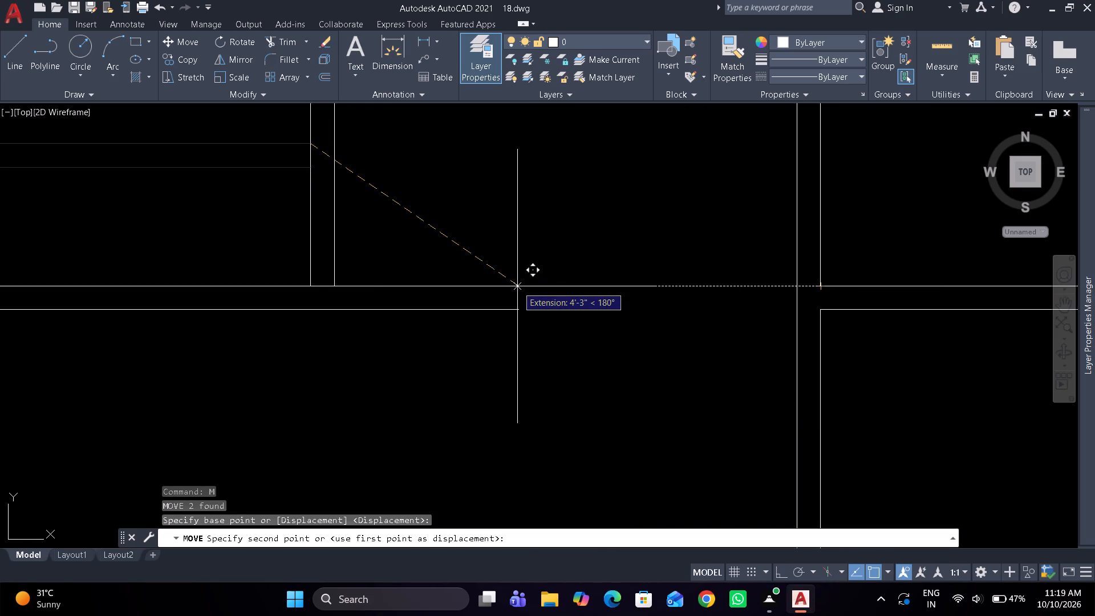
key(F8)
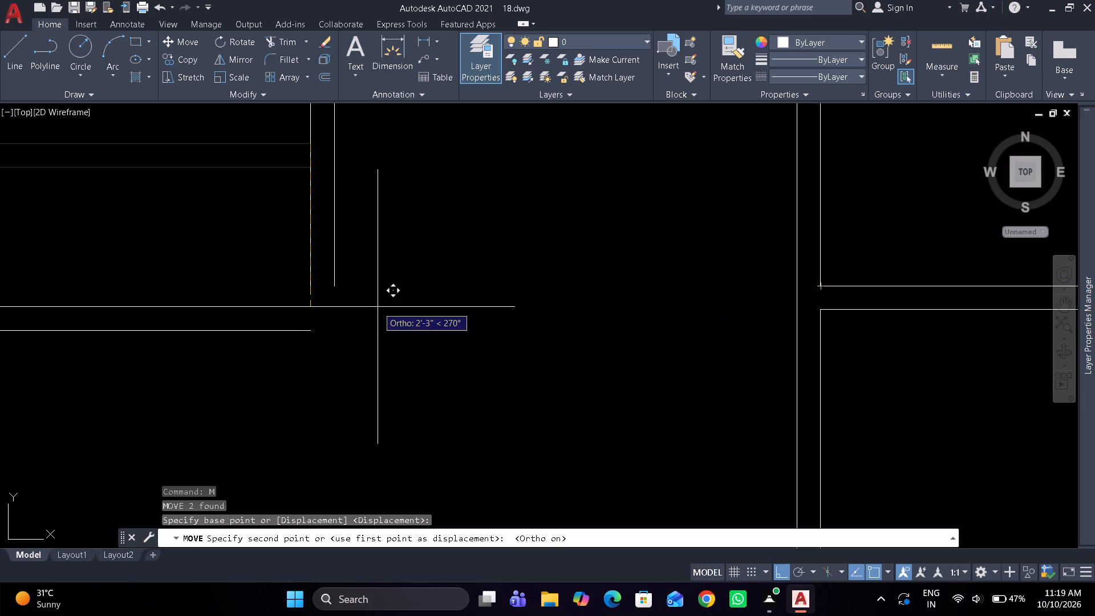
click(378, 292)
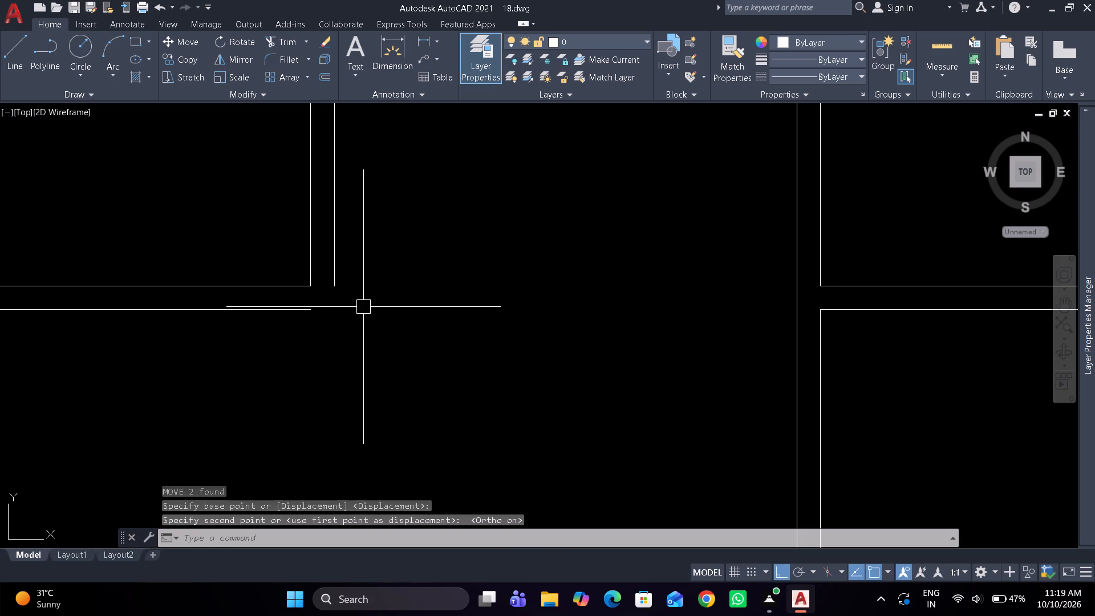
Fillet the moved outer bottom line with the room's outer right and outer left wall lines to square both outer corners.
text(f m)
key(space)
click(297, 307)
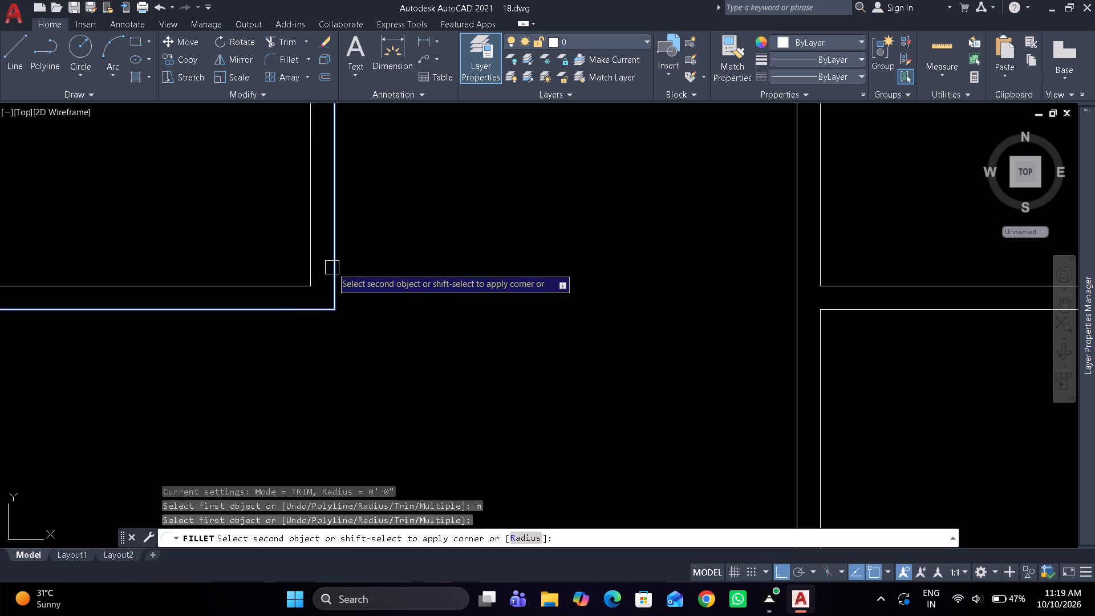
drag(333, 263, 352, 253)
scroll(378, 242, down, 2)
middle_drag(404, 246, 664, 217)
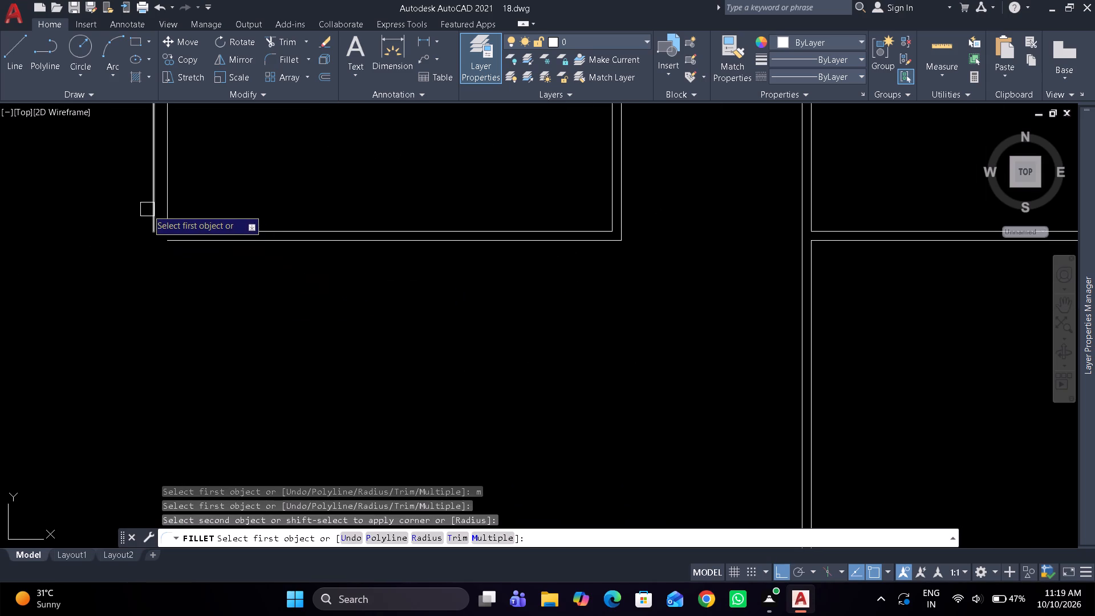
click(147, 209)
click(179, 245)
key(space)
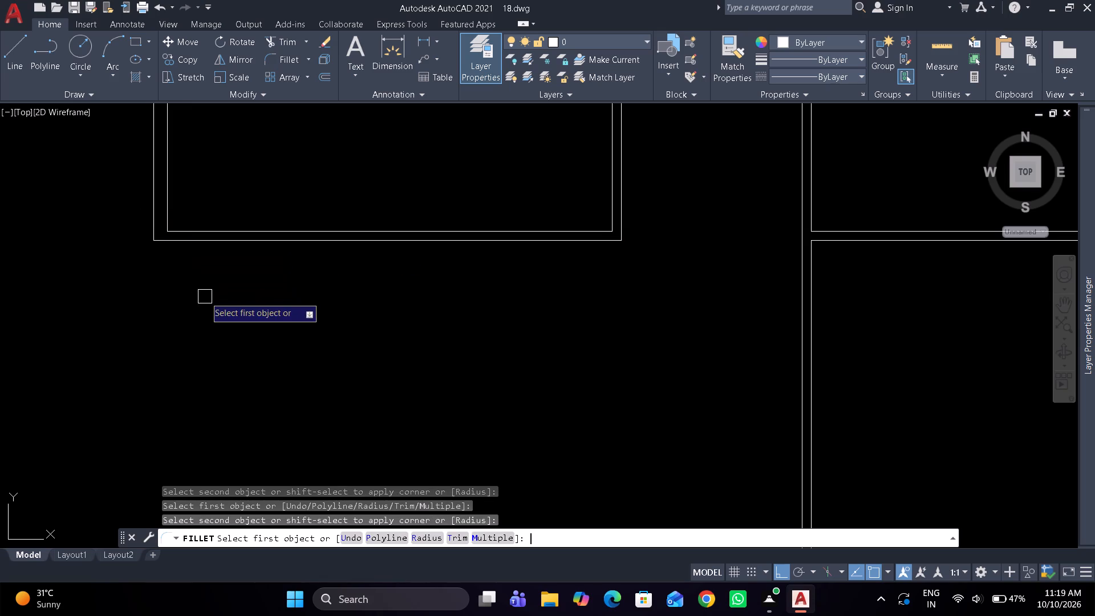
Offset the upper-left room's outer bottom line 15'3" downward to set the depth of the room below.
scroll(245, 273, down, 2)
middle_drag(249, 271, 247, 201)
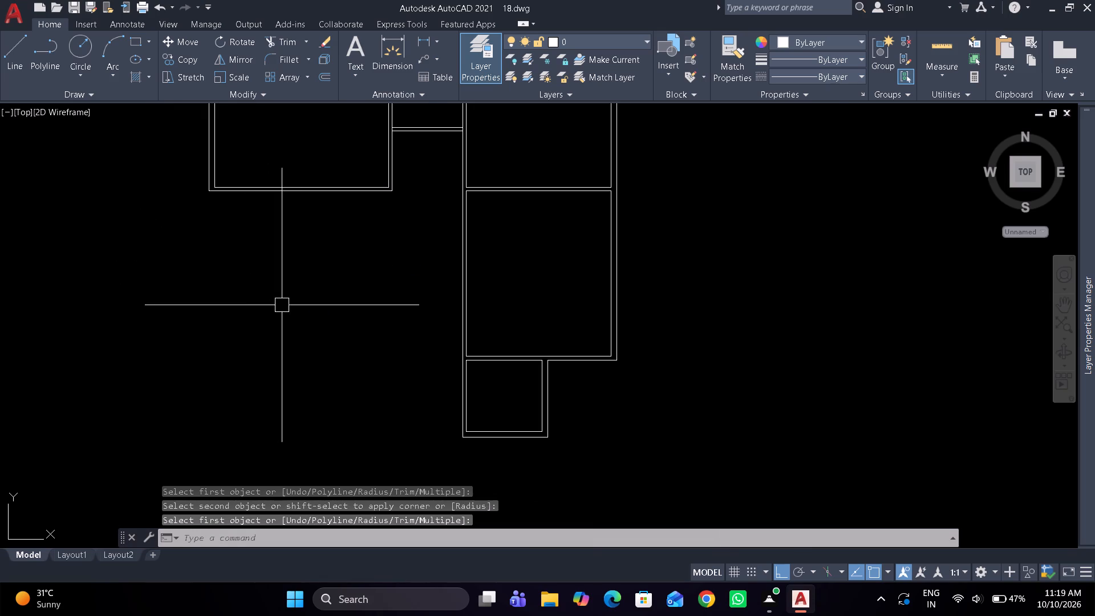
middle_drag(299, 287, 299, 275)
text(o)
key(space)
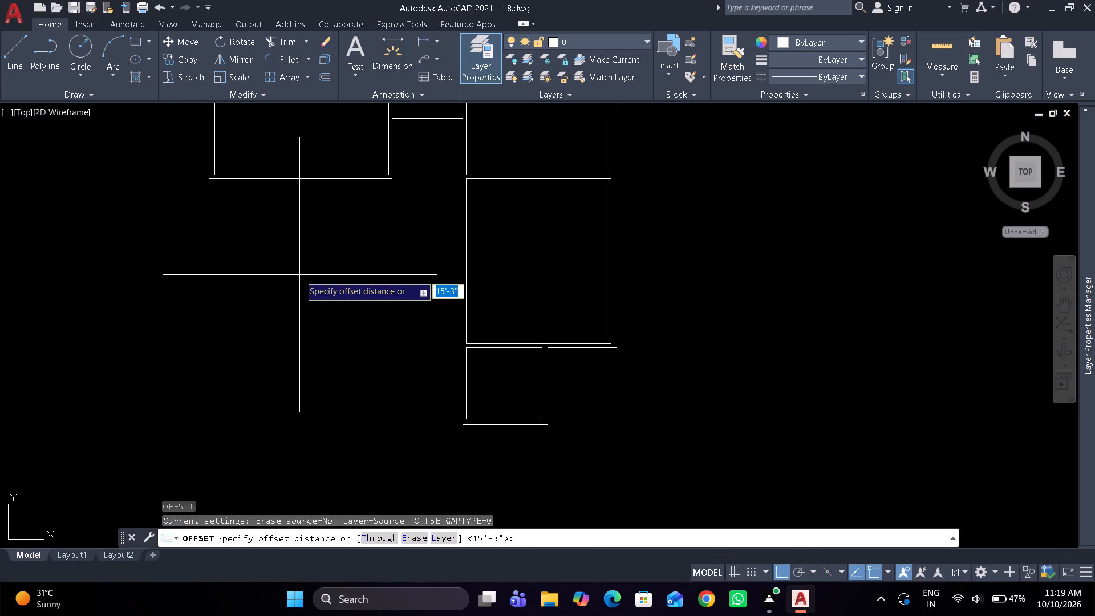
key(space)
scroll(304, 241, up, 1)
click(346, 144)
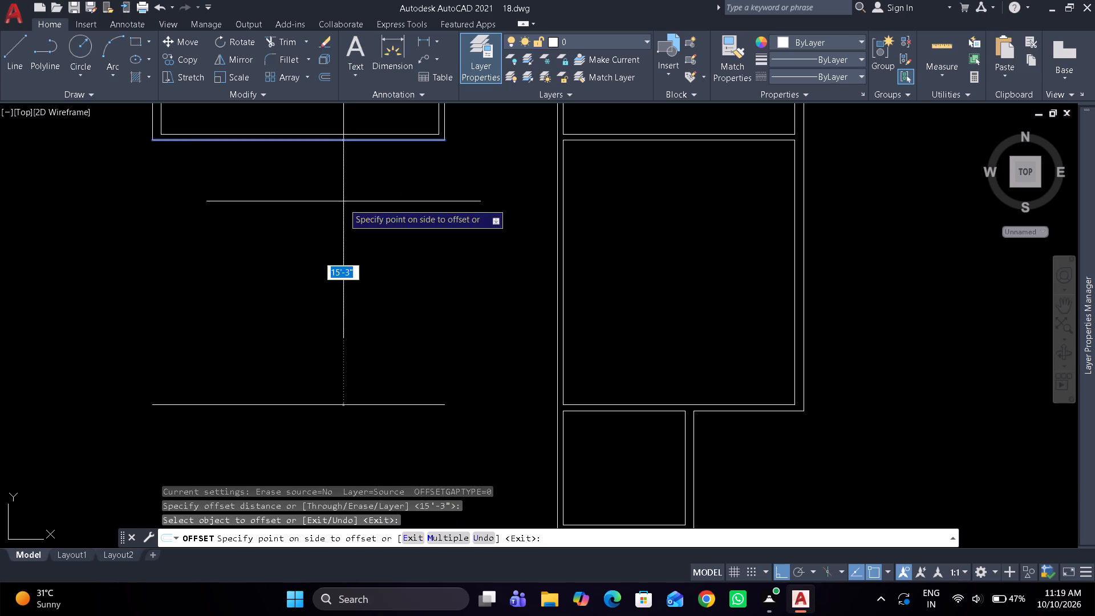
click(346, 248)
key(space)
Offset the new lower line 6" downward to form the bottom wall thickness.
key(space)
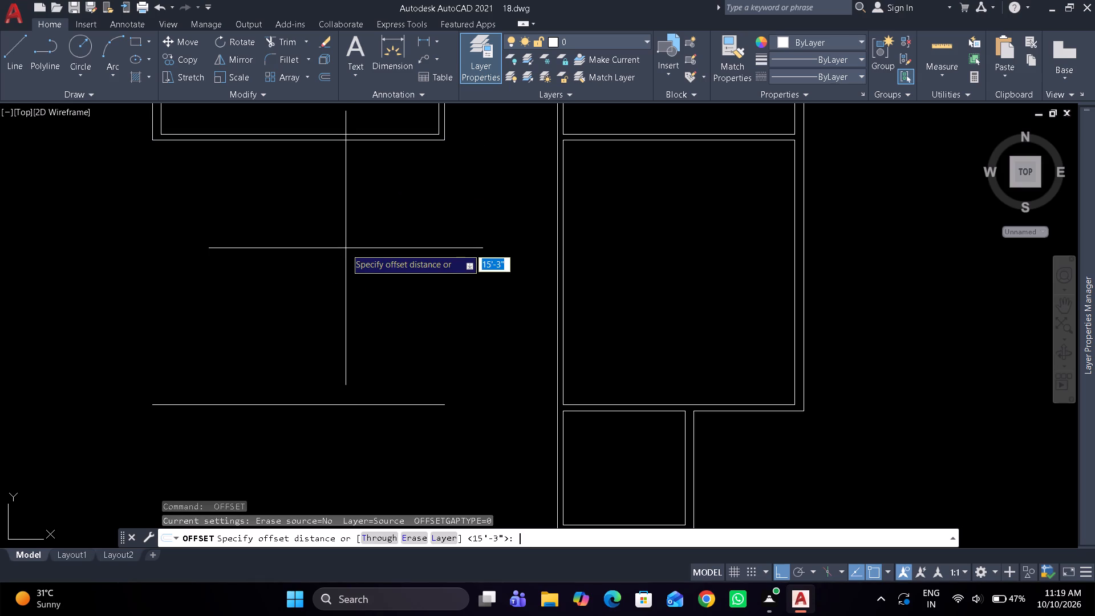
text(6")
key(space)
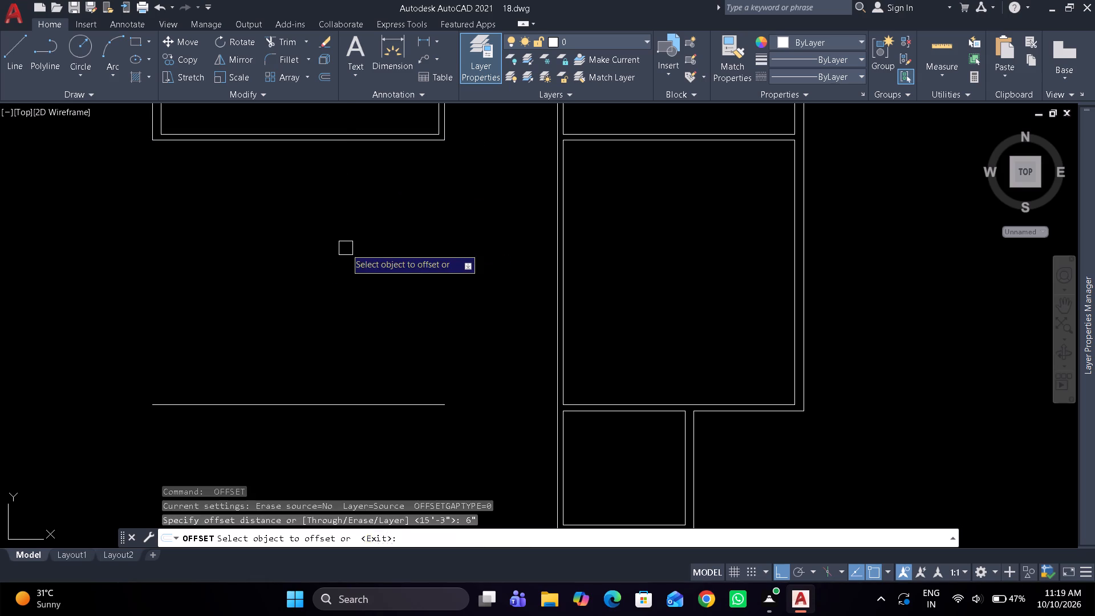
click(339, 406)
click(328, 437)
key(space)
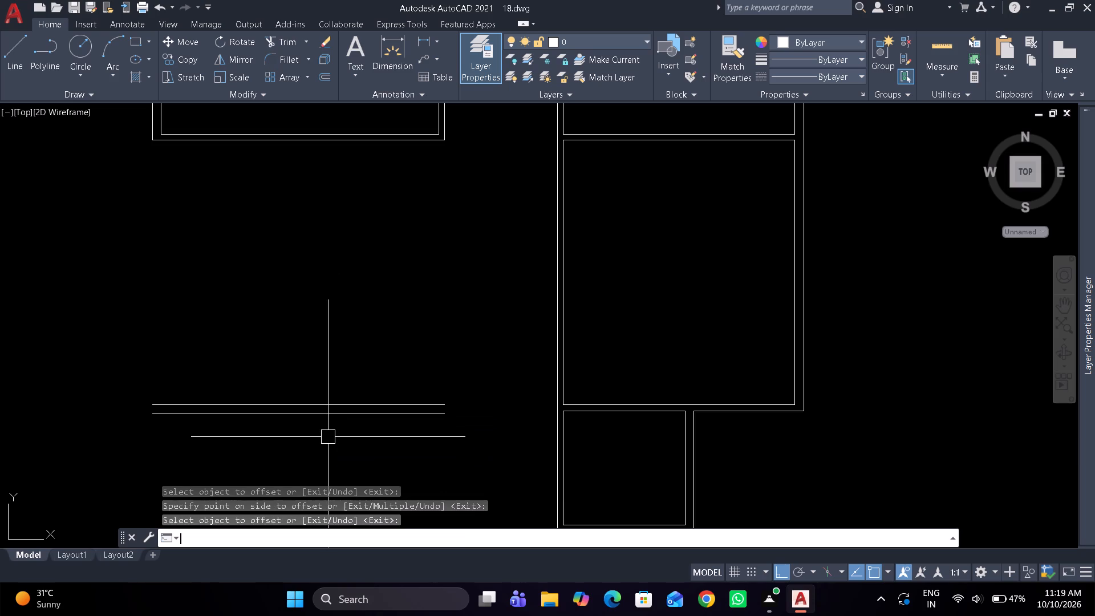
Fillet the inner and outer left wall lines with the matching new bottom wall lines to square the lower-left corners.
text(f m)
key(space)
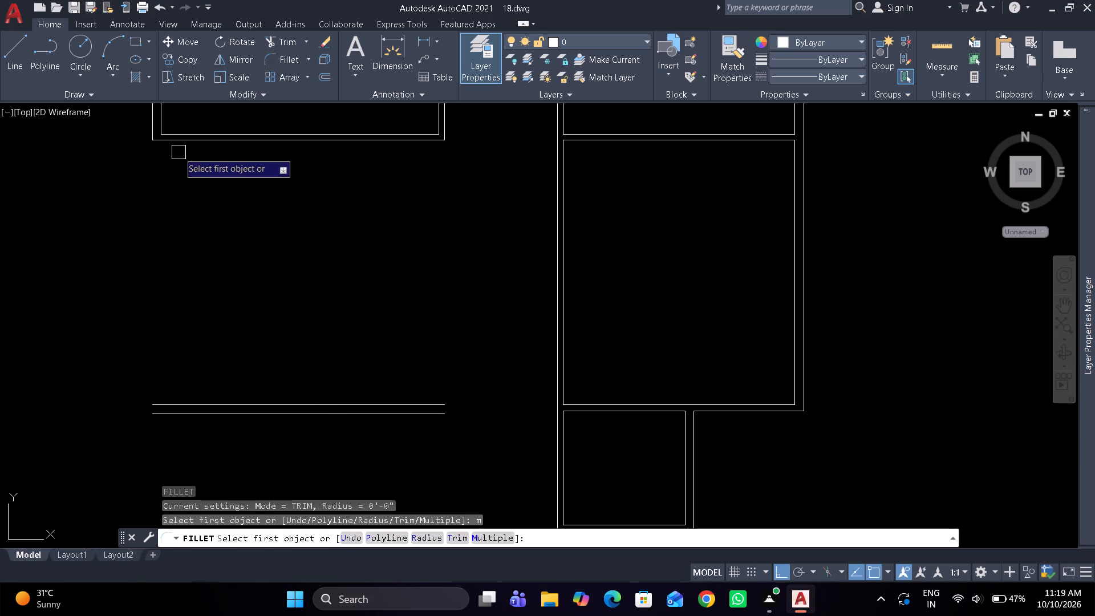
click(165, 123)
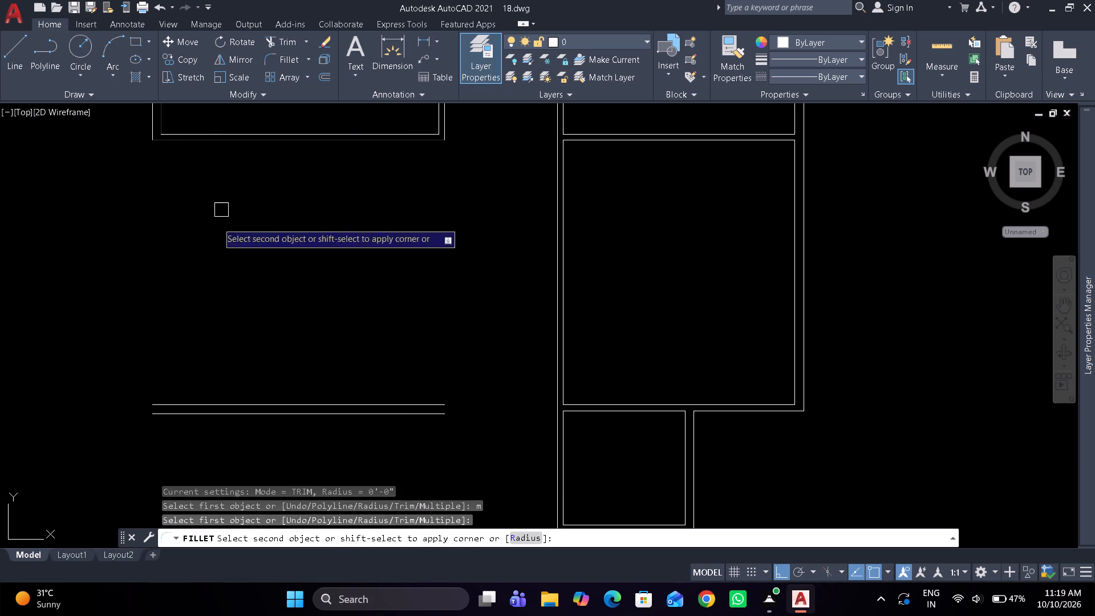
drag(176, 404, 165, 389)
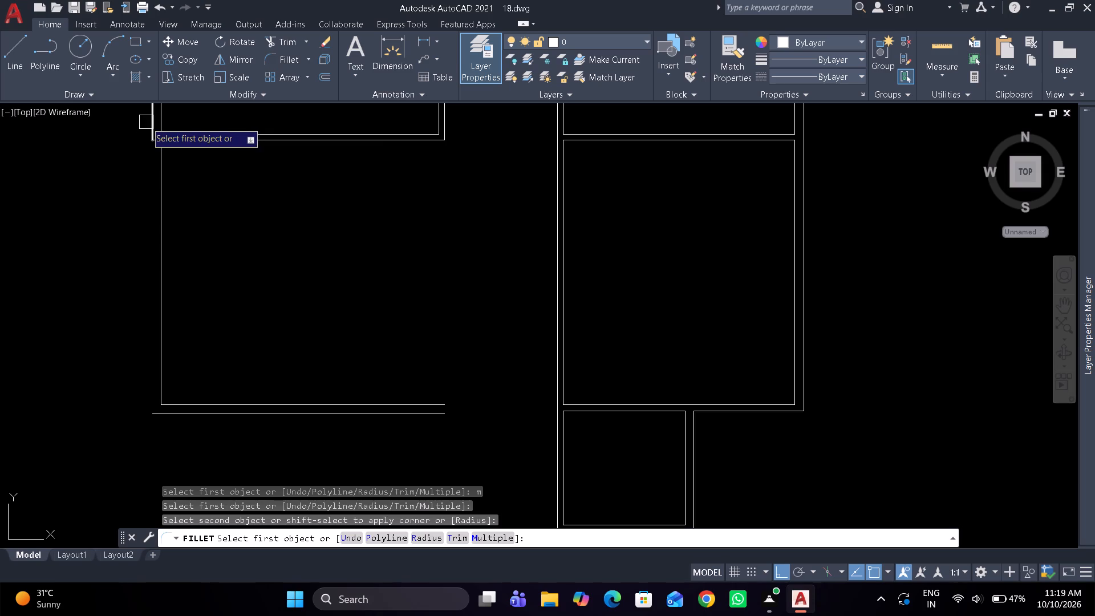
drag(147, 121, 144, 127)
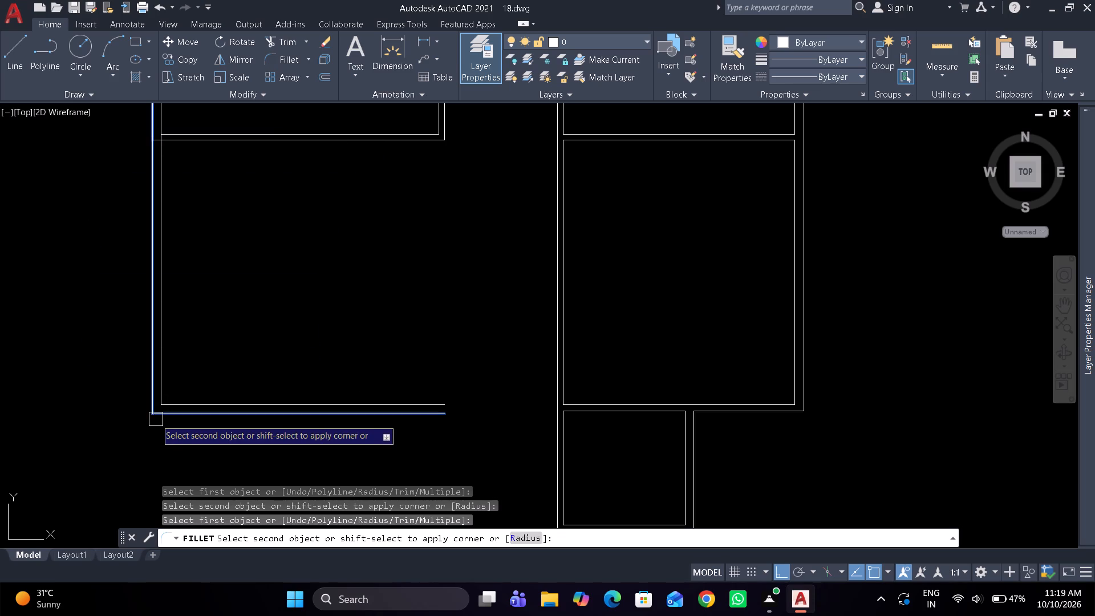
click(156, 419)
middle_drag(490, 310, 480, 190)
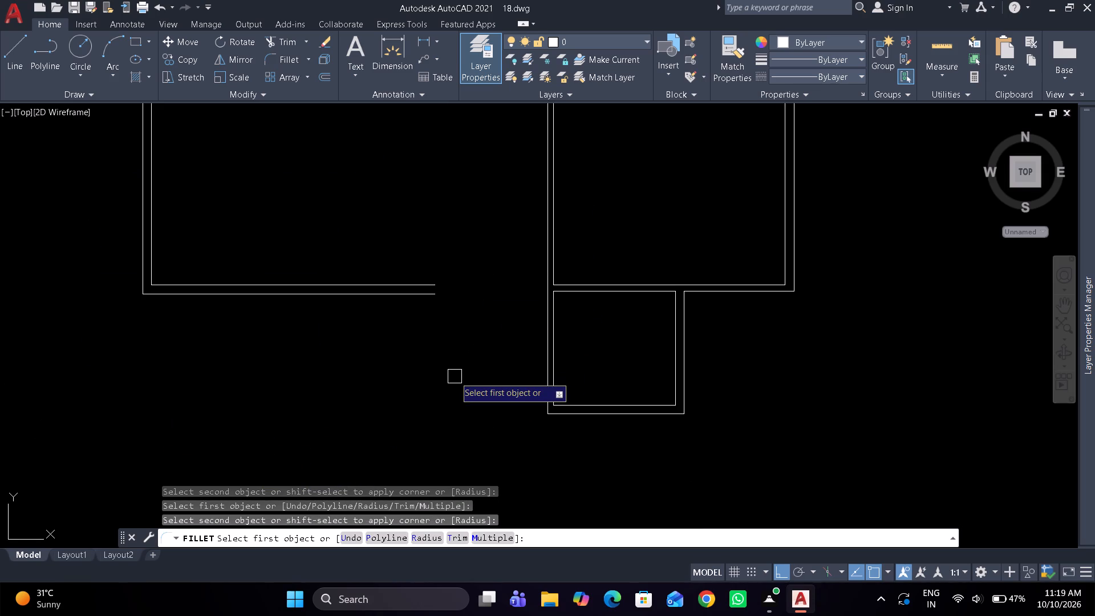
key(space)
Offset the outer left wall line of the rooms on the right 8' to the left.
middle_drag(444, 398, 453, 361)
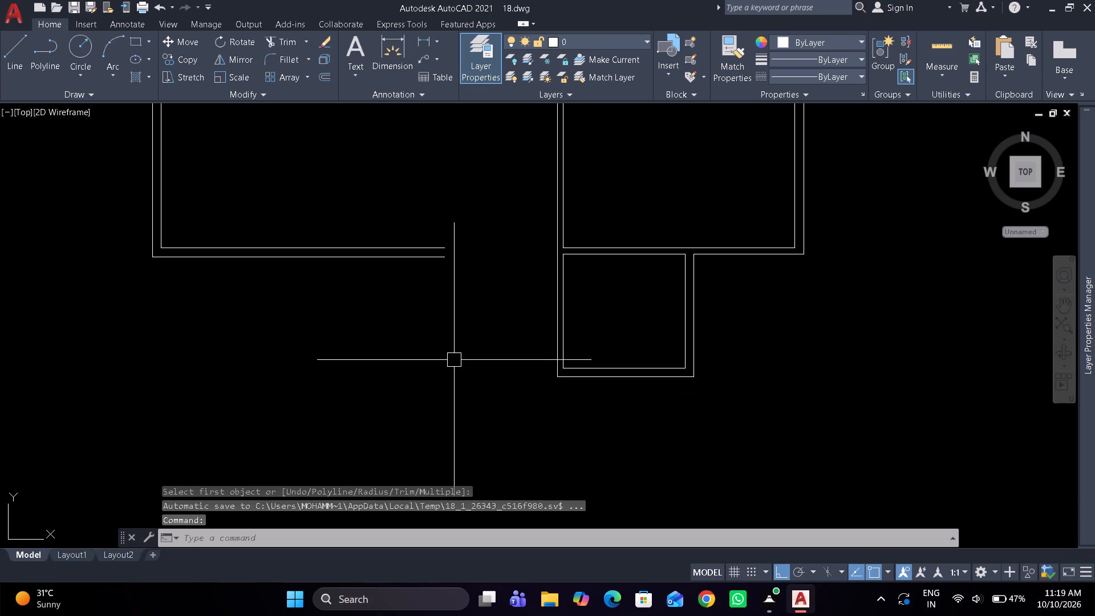
text(o)
key(space)
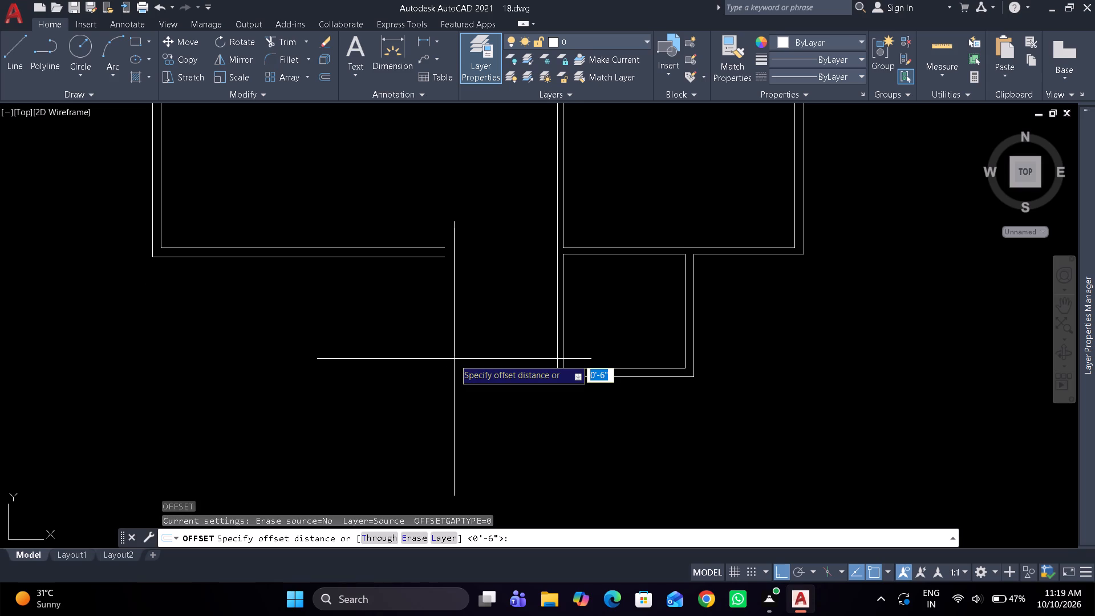
text(8')
key(space)
scroll(471, 353, up, 2)
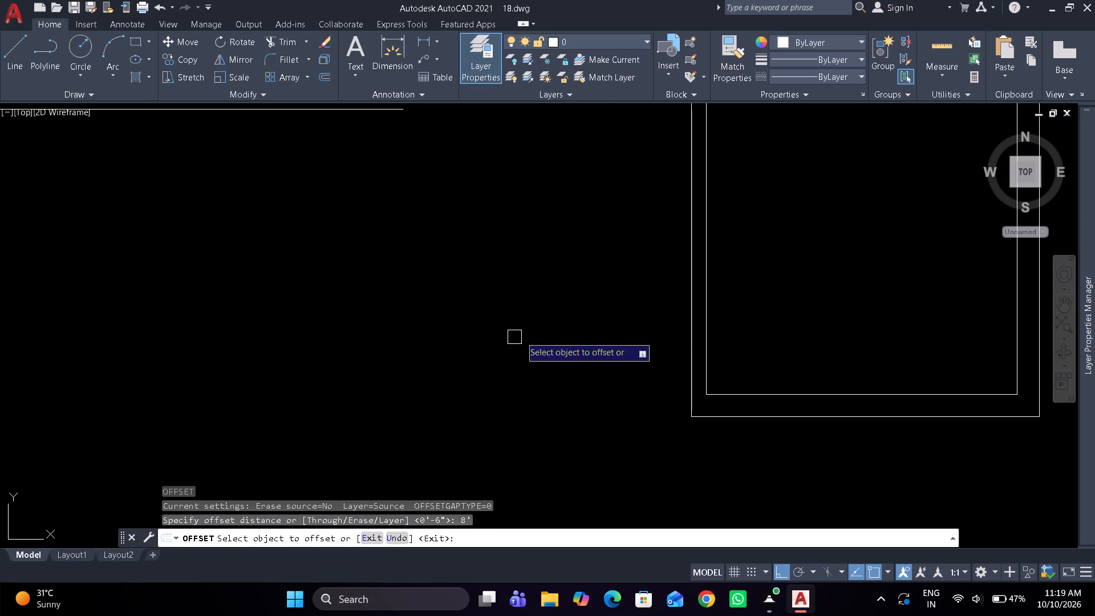
click(687, 286)
scroll(667, 289, down, 1)
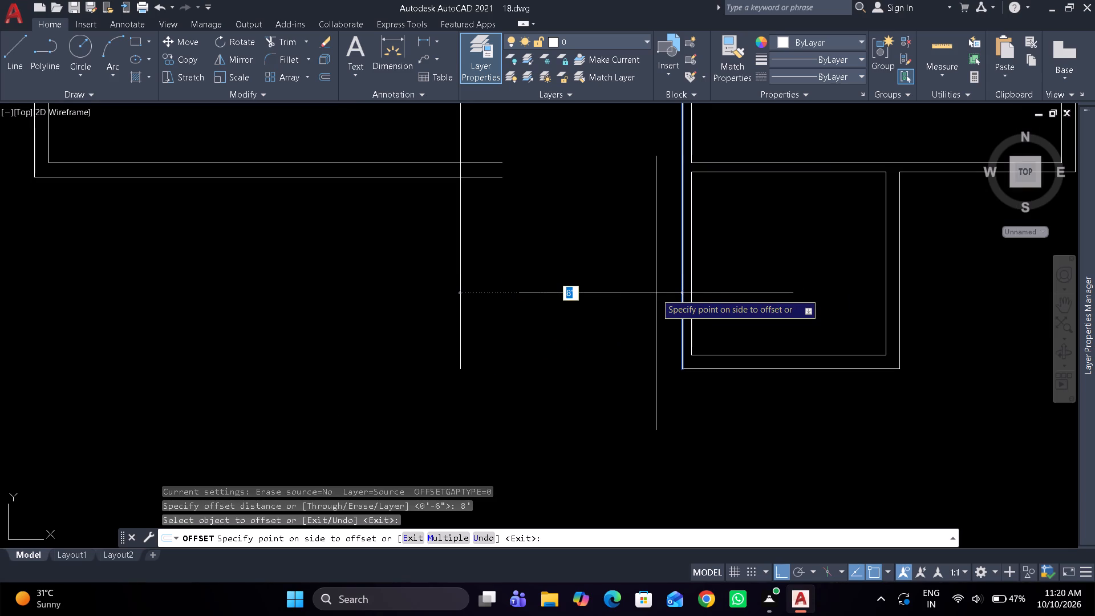
click(627, 313)
key(space)
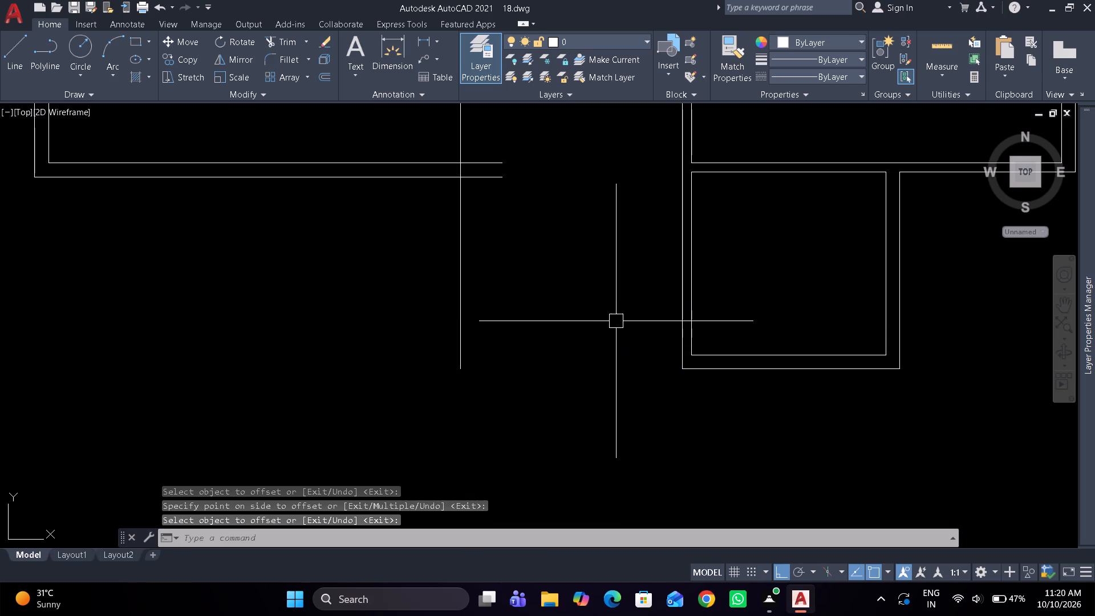
Trim the two bottom wall line ends that extend right of the new vertical line.
scroll(602, 328, down, 3)
middle_drag(594, 342, 545, 399)
scroll(537, 392, up, 1)
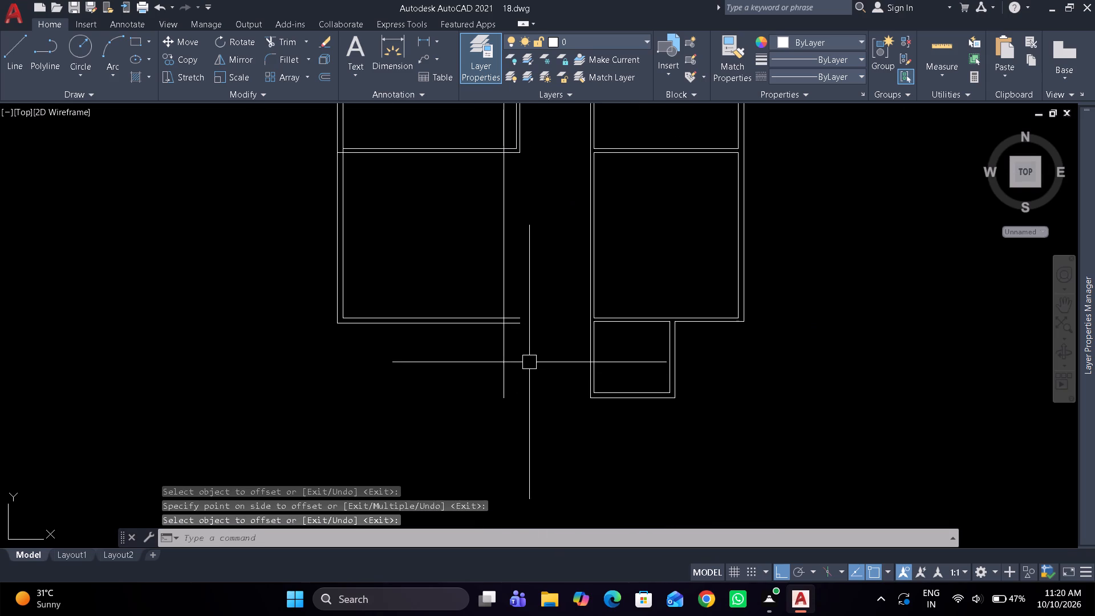
middle_drag(528, 359, 521, 405)
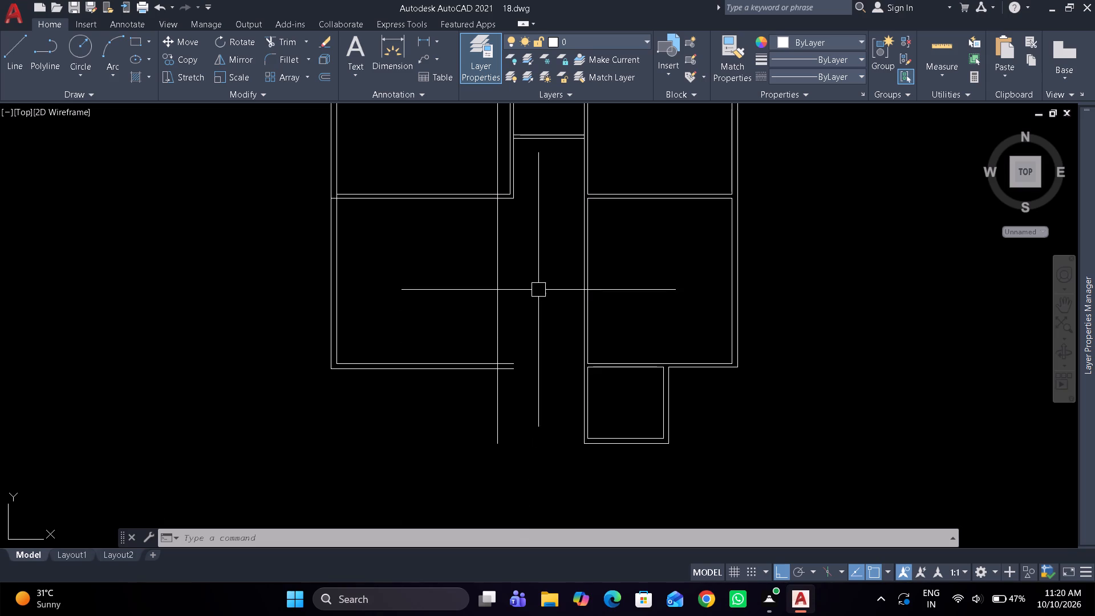
scroll(516, 366, up, 1)
text(tr)
key(space)
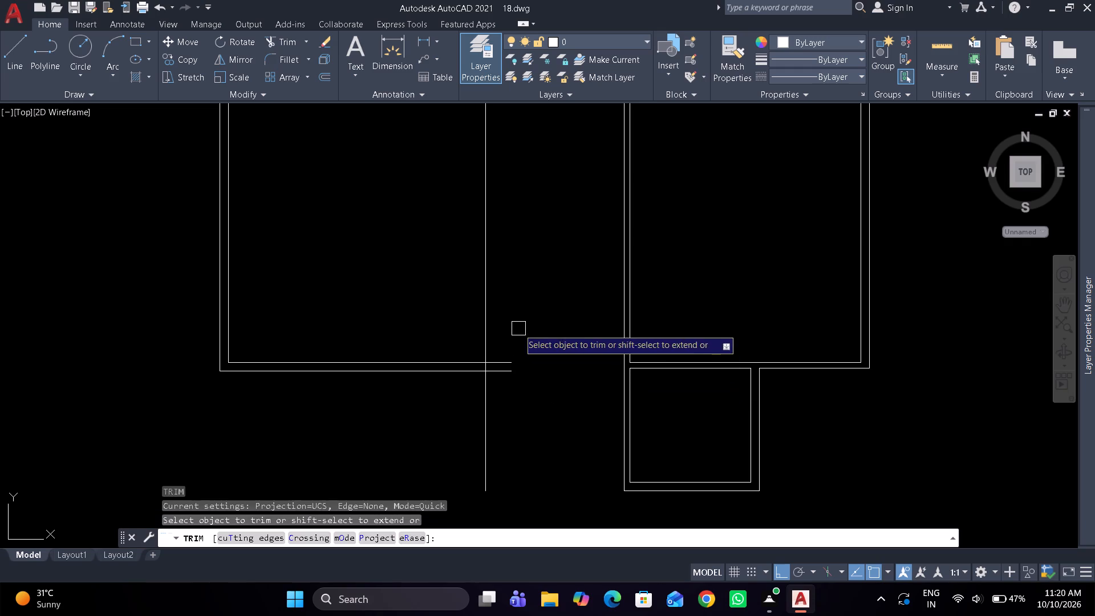
drag(505, 347, 505, 399)
key(space)
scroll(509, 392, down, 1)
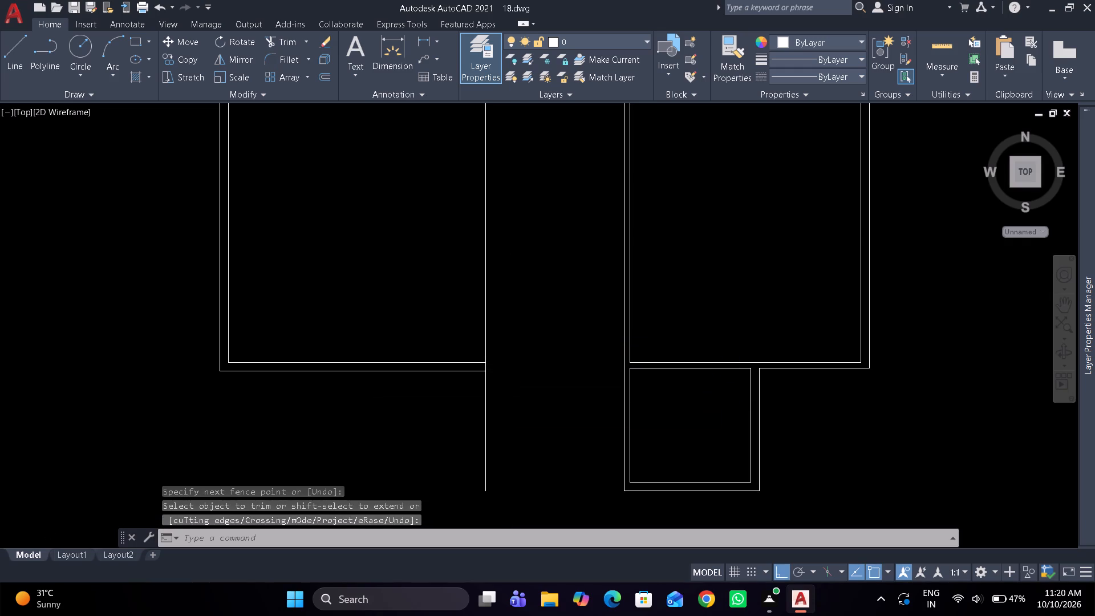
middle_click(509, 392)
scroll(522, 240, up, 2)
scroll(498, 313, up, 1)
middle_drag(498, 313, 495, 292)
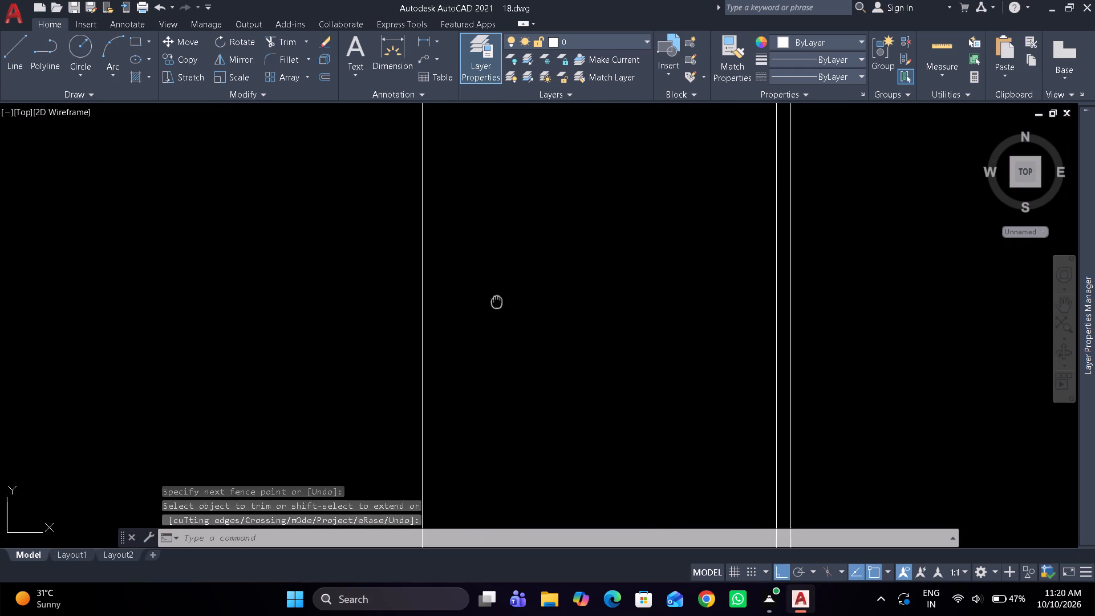
Trim away the part of the new vertical line that rises above the upper line of the bottom wall.
middle_drag(495, 292, 483, 161)
scroll(483, 163, down, 2)
middle_drag(505, 271, 477, 165)
scroll(476, 200, up, 2)
key(t)
key(r)
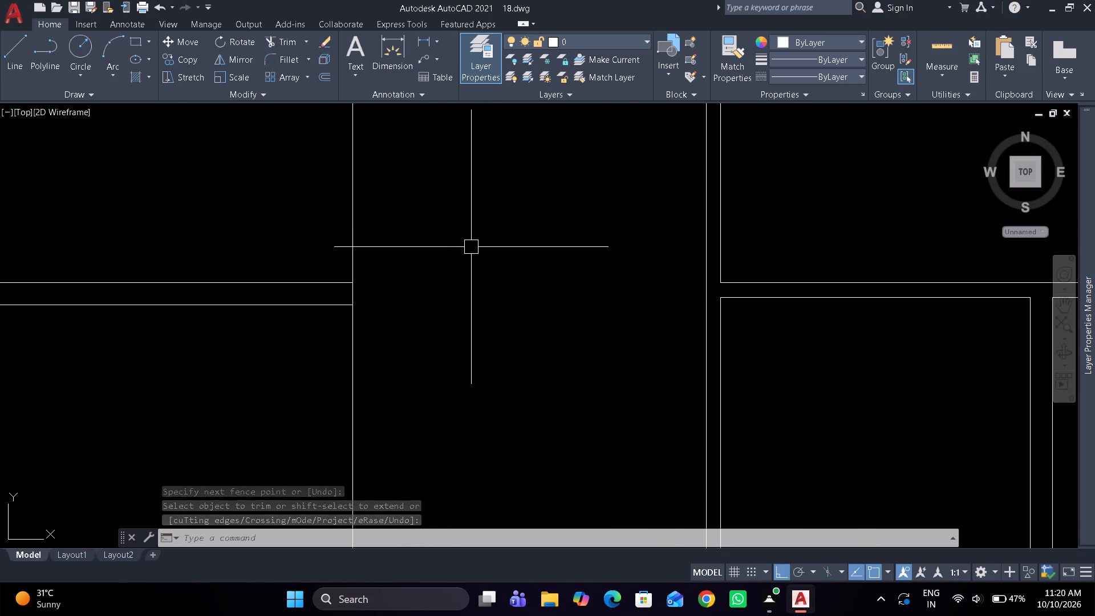
key(space)
click(342, 201)
click(396, 186)
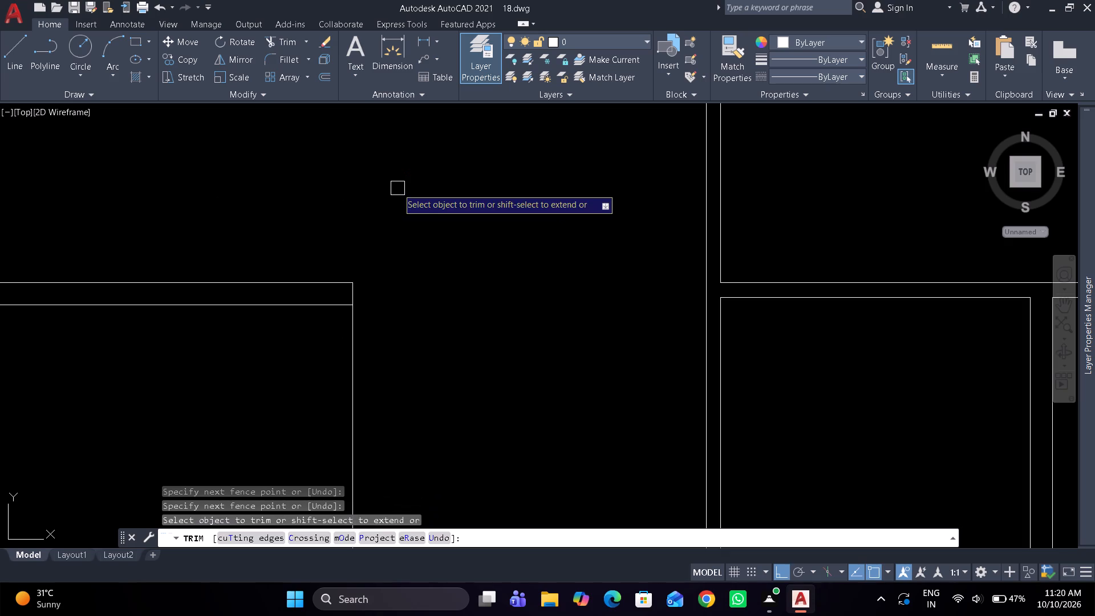
scroll(412, 208, down, 2)
scroll(368, 313, up, 1)
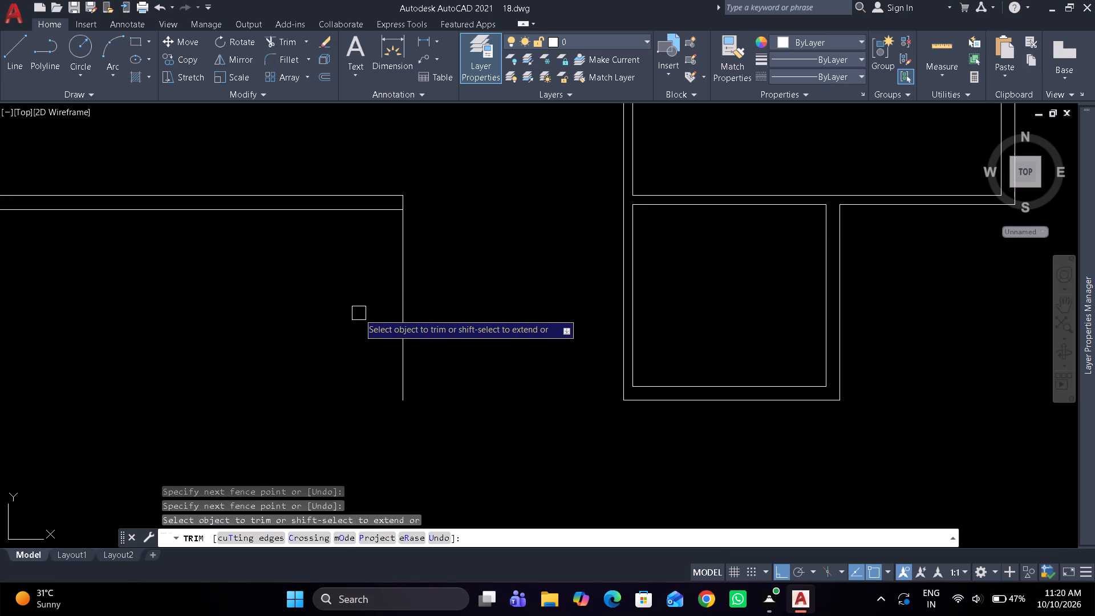
key(space)
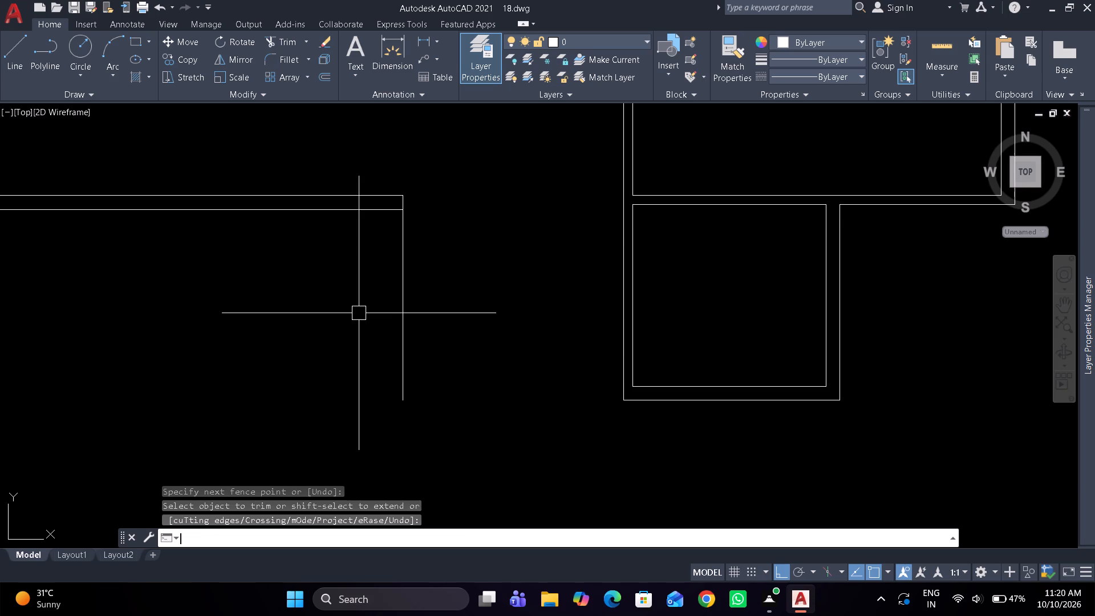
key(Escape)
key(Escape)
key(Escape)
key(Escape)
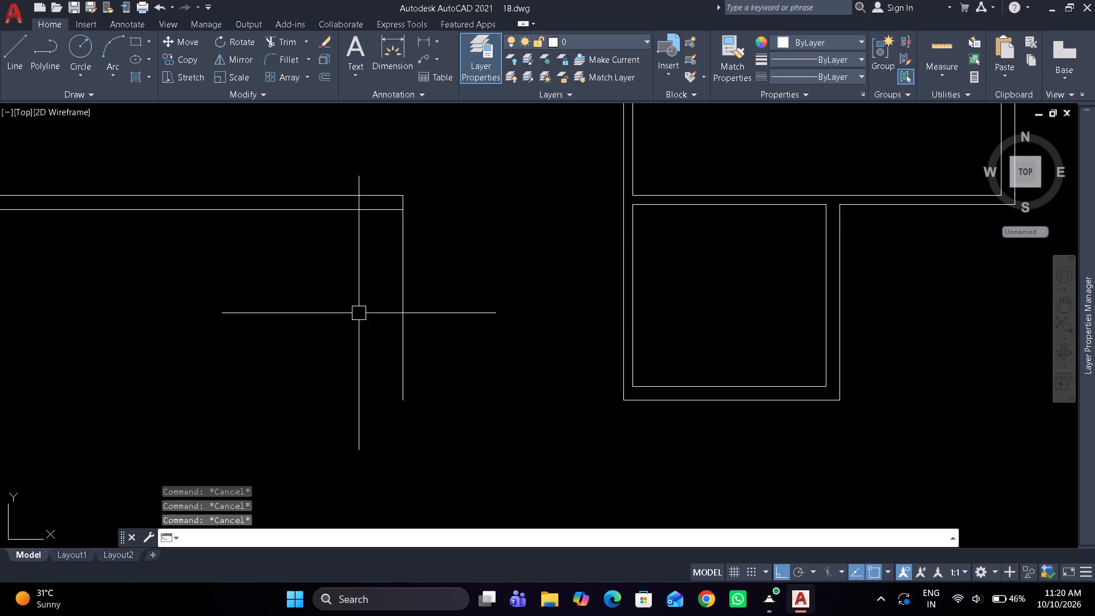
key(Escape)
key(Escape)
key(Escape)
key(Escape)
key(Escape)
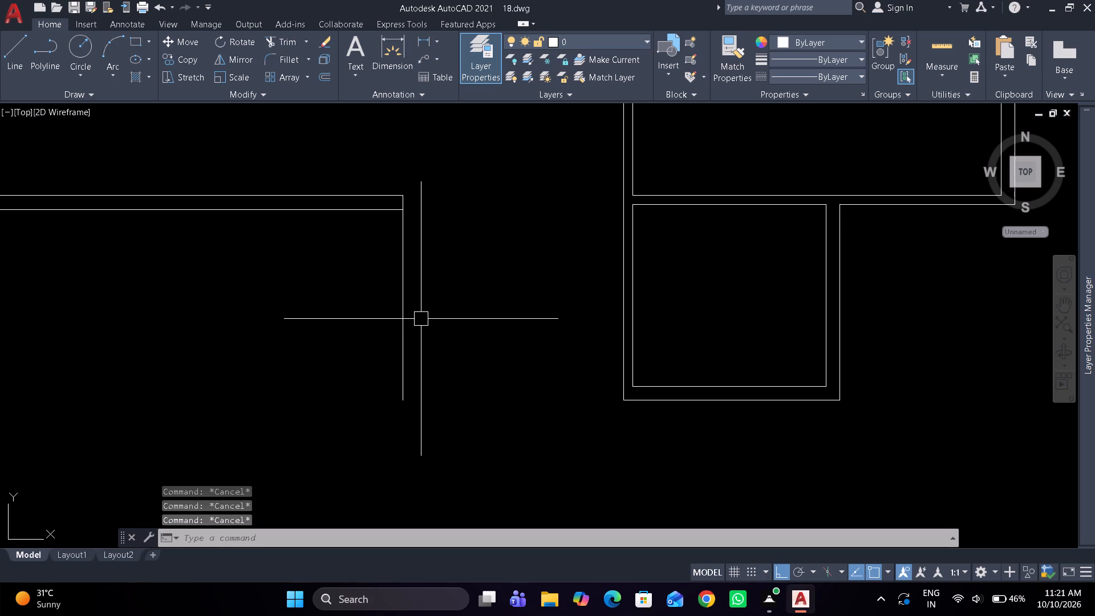
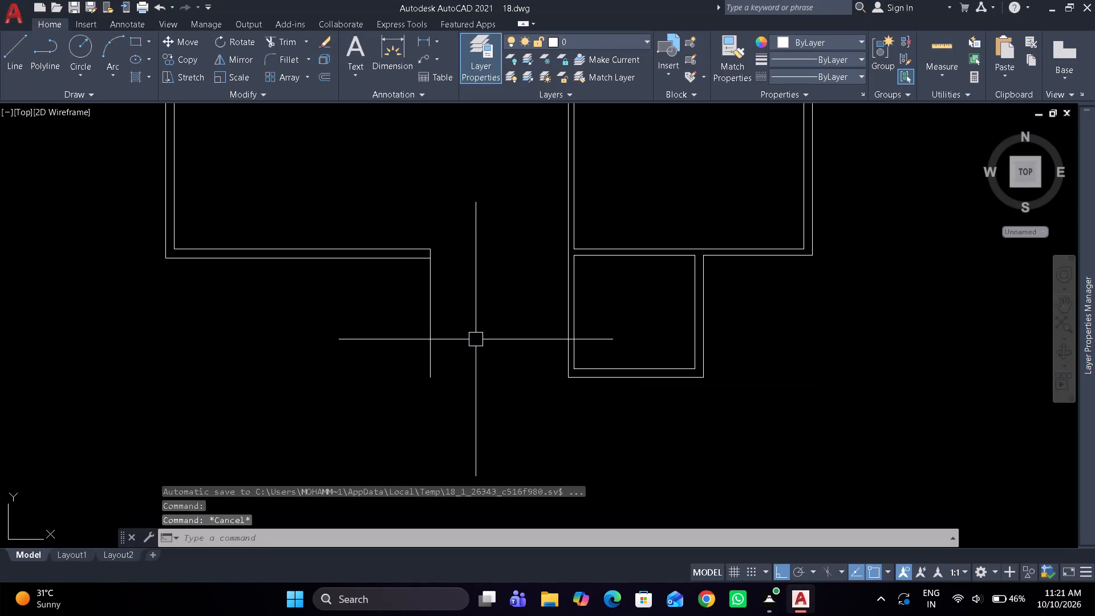
Save the drawing.
key(ctrl+s)
Create a new layer named Outer Wall and set its color to red.
scroll(480, 333, down, 2)
middle_drag(480, 333, 481, 332)
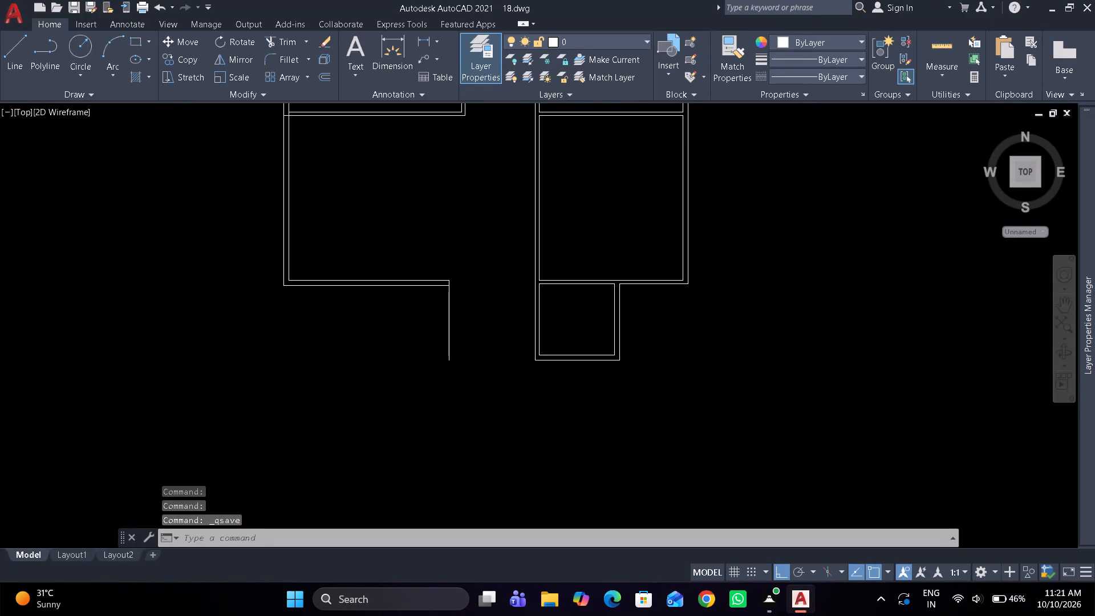
middle_drag(481, 332, 500, 422)
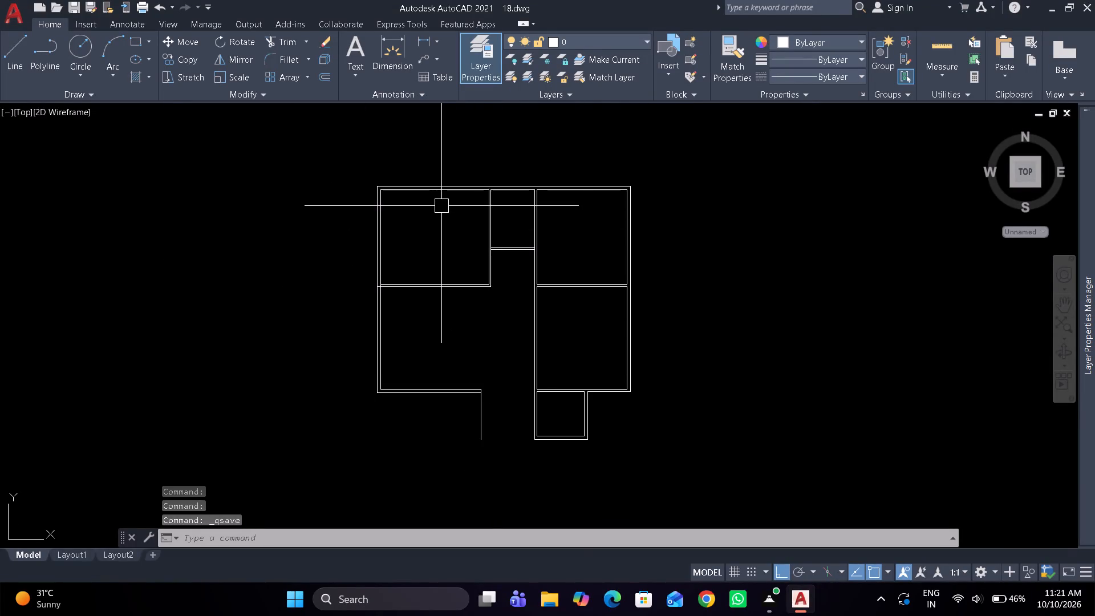
click(1094, 139)
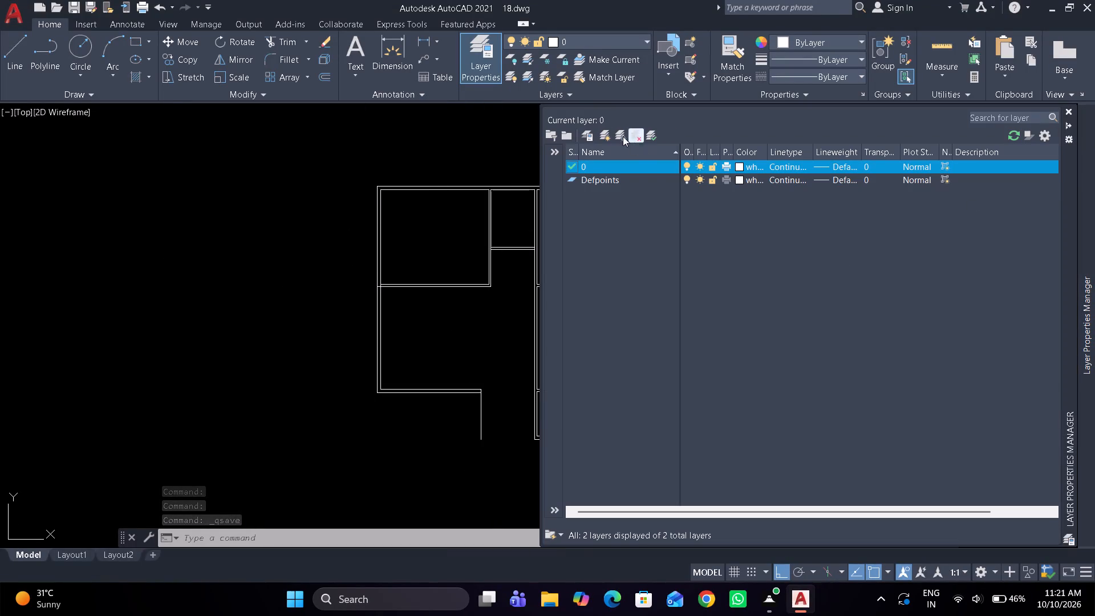
click(608, 135)
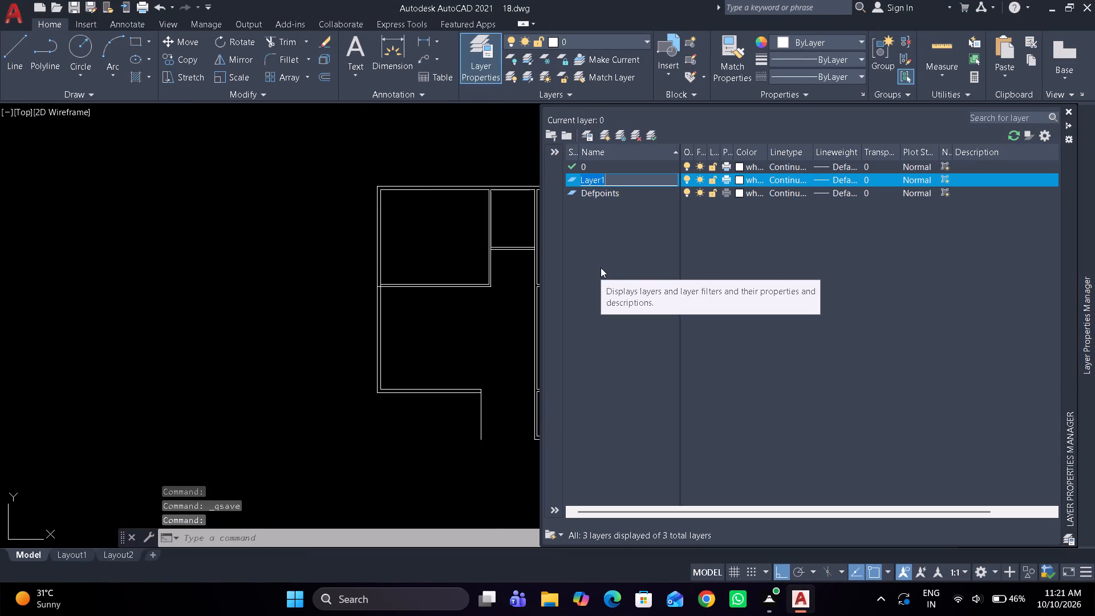
text(Outer)
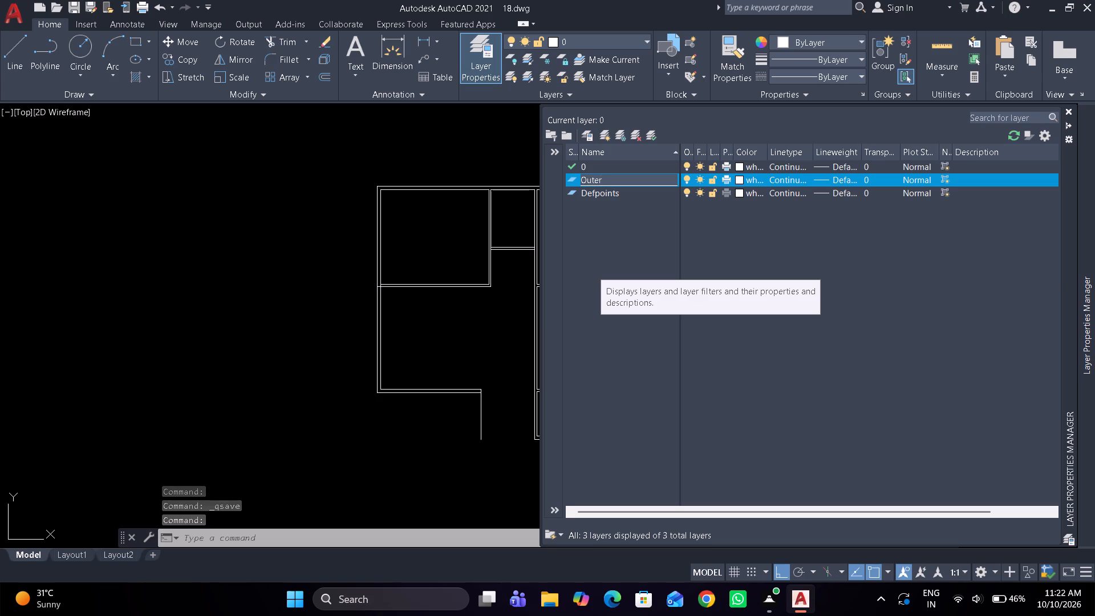
key(space)
text(Wall)
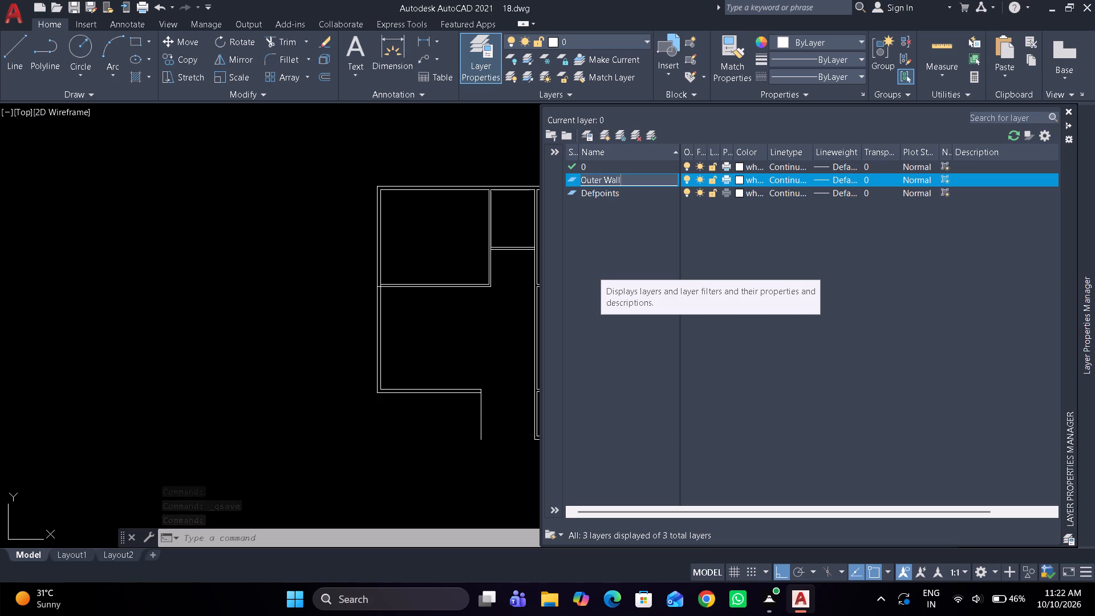
key(space)
click(740, 176)
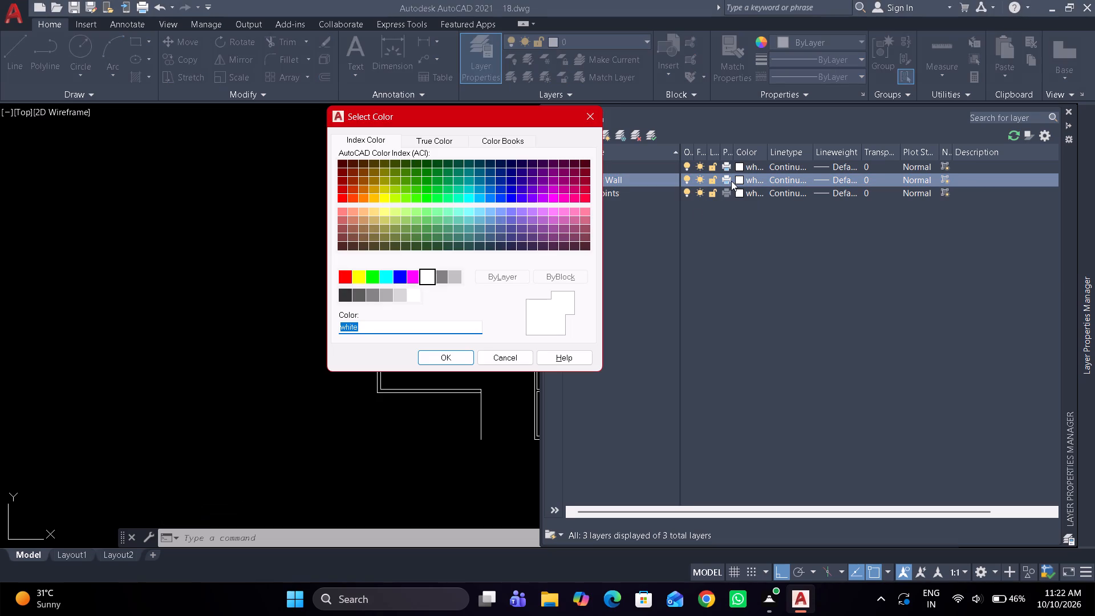
key(1)
key(Return)
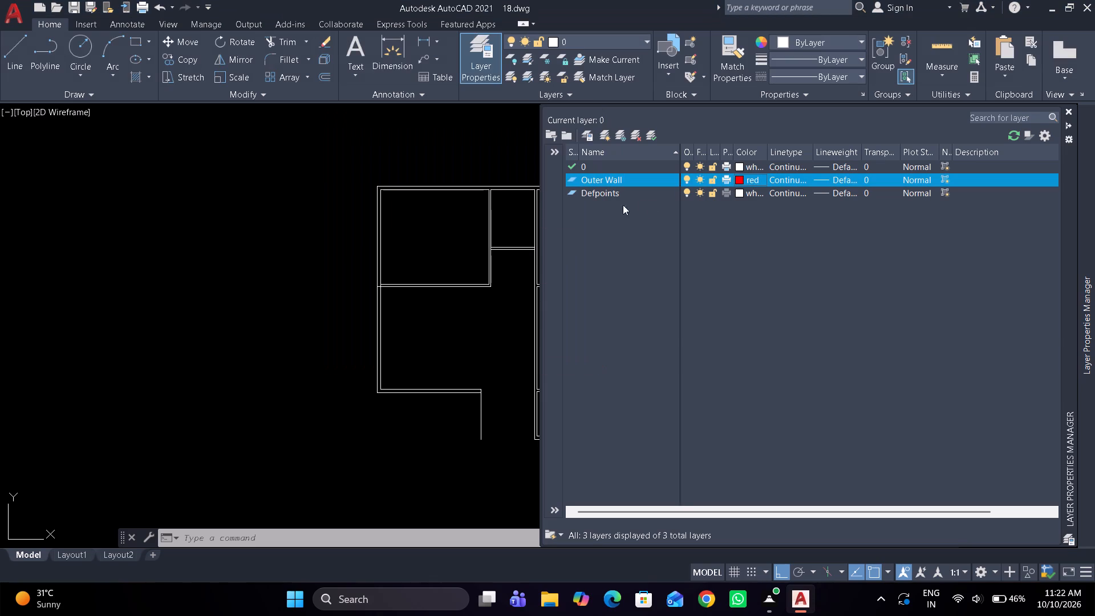
Create a new layer named Inner Wall and set its color to blue.
click(603, 135)
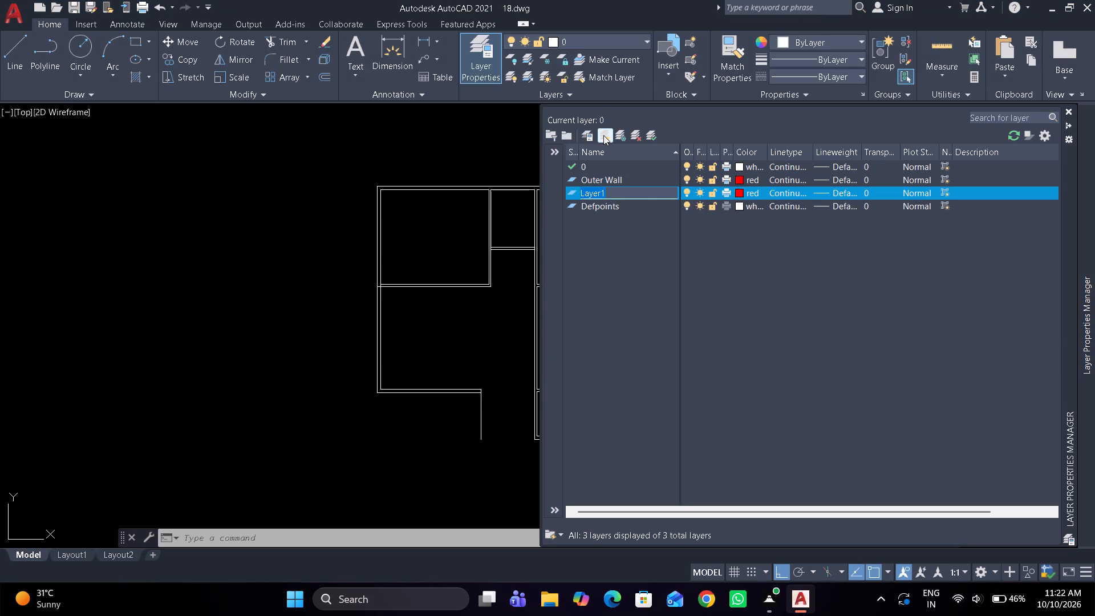
text(Inner Wall)
key(Return)
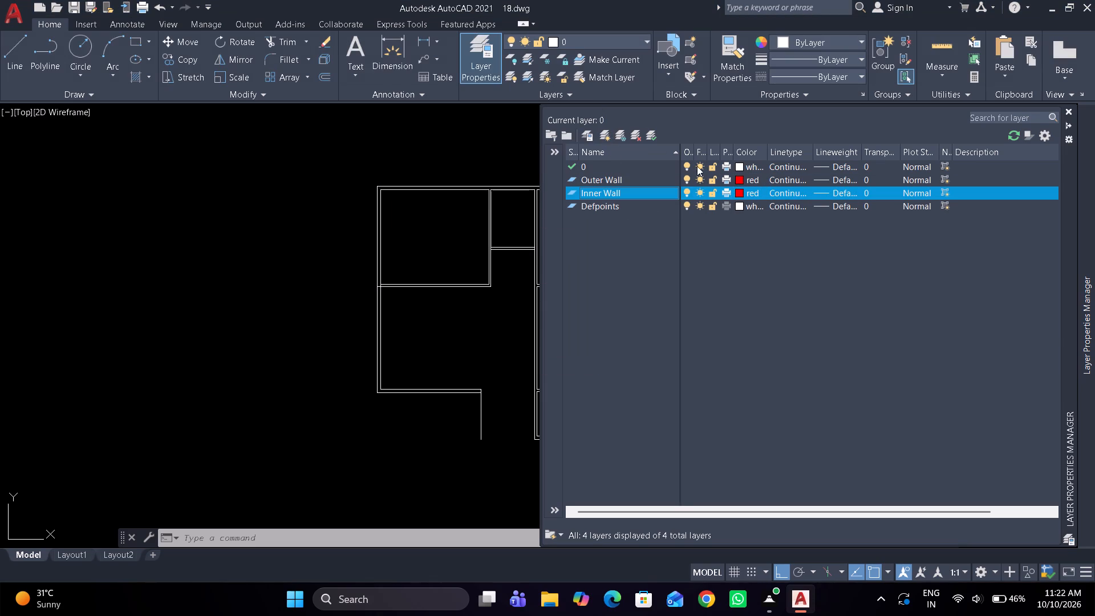
click(739, 191)
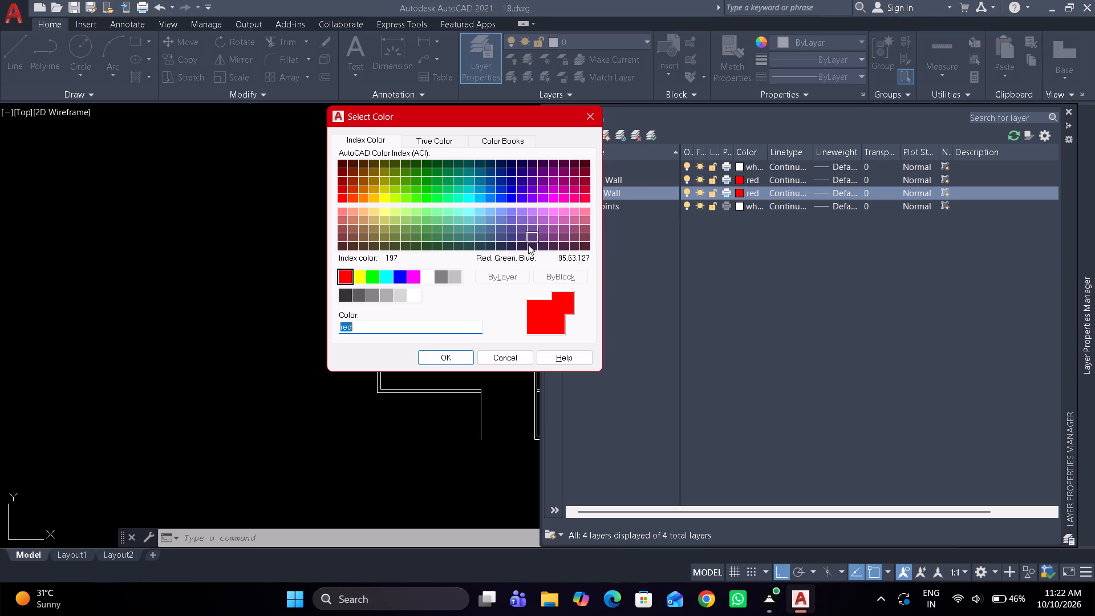
click(403, 281)
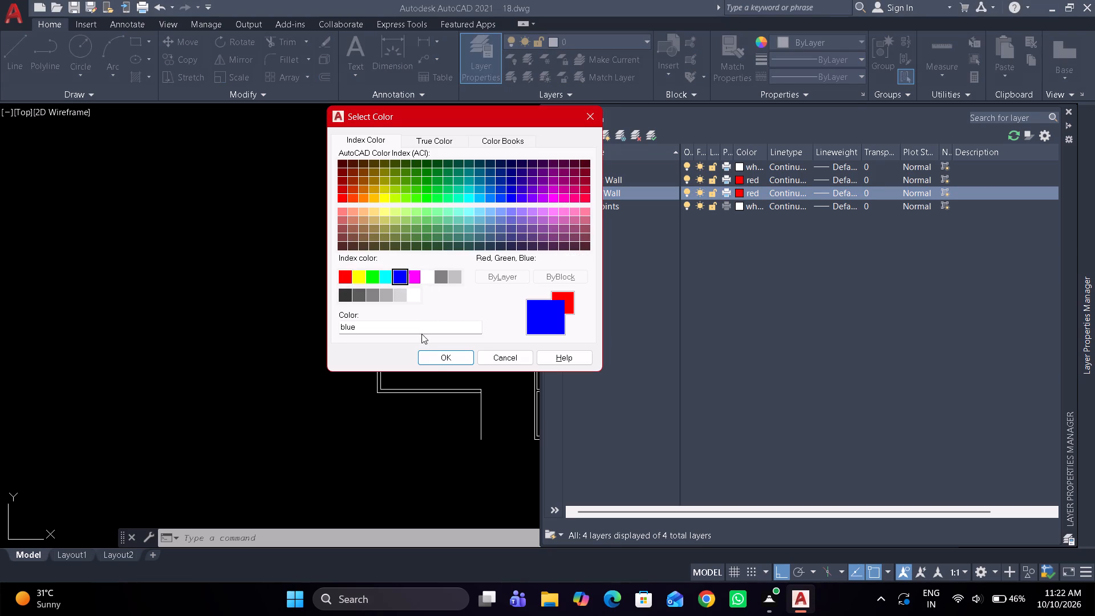
click(435, 359)
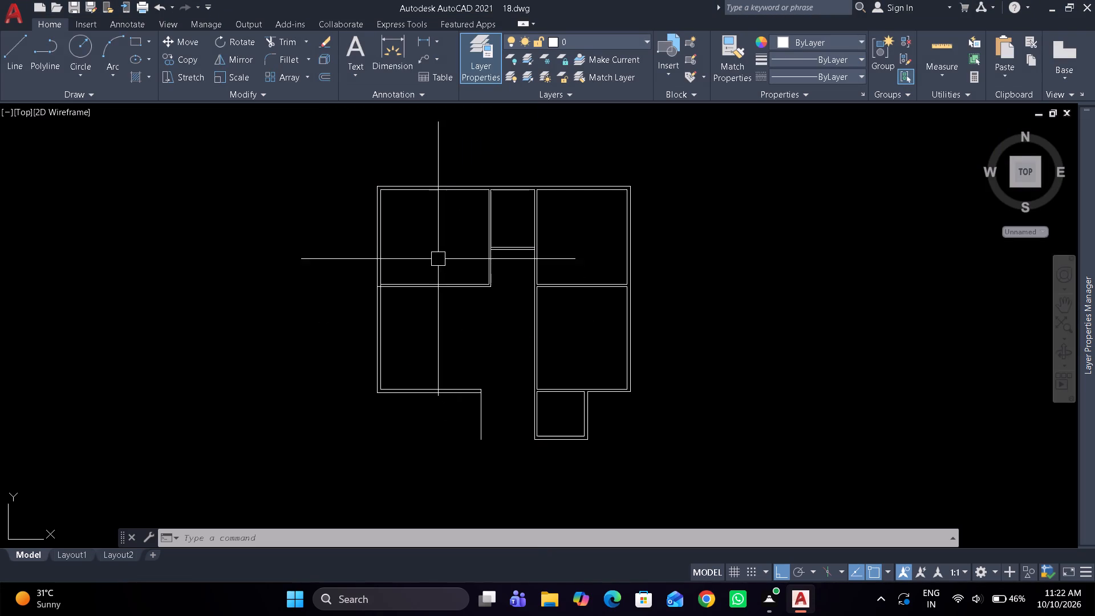
Move the perimeter wall lines, including the small lower-right room's outer walls and the left room's bottom wall, to the Outer Wall layer.
drag(416, 234, 394, 220)
click(328, 159)
drag(664, 232, 637, 218)
click(599, 208)
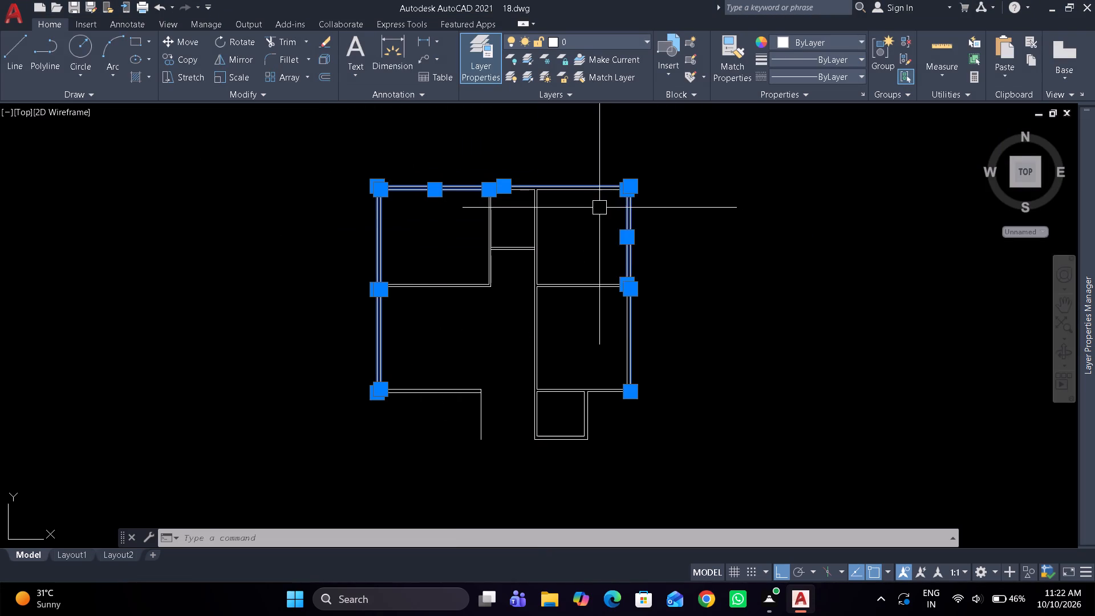
drag(658, 345, 623, 341)
click(601, 341)
scroll(600, 379, up, 2)
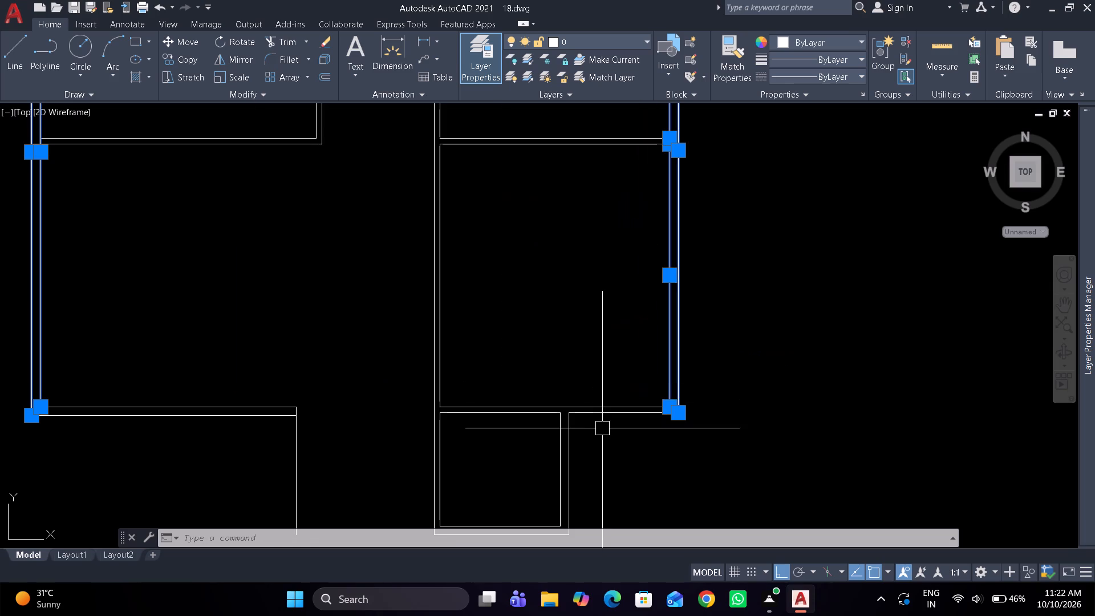
drag(606, 429, 602, 406)
click(589, 350)
middle_drag(594, 410, 596, 235)
drag(593, 323, 565, 309)
click(542, 309)
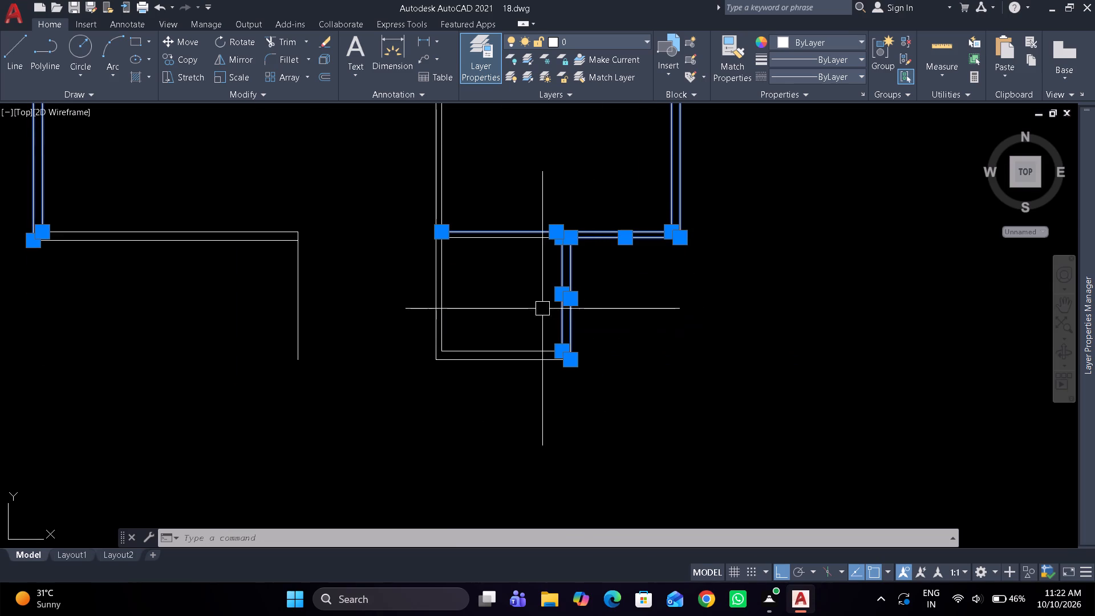
drag(509, 396, 497, 333)
click(491, 305)
drag(228, 285, 203, 236)
click(180, 192)
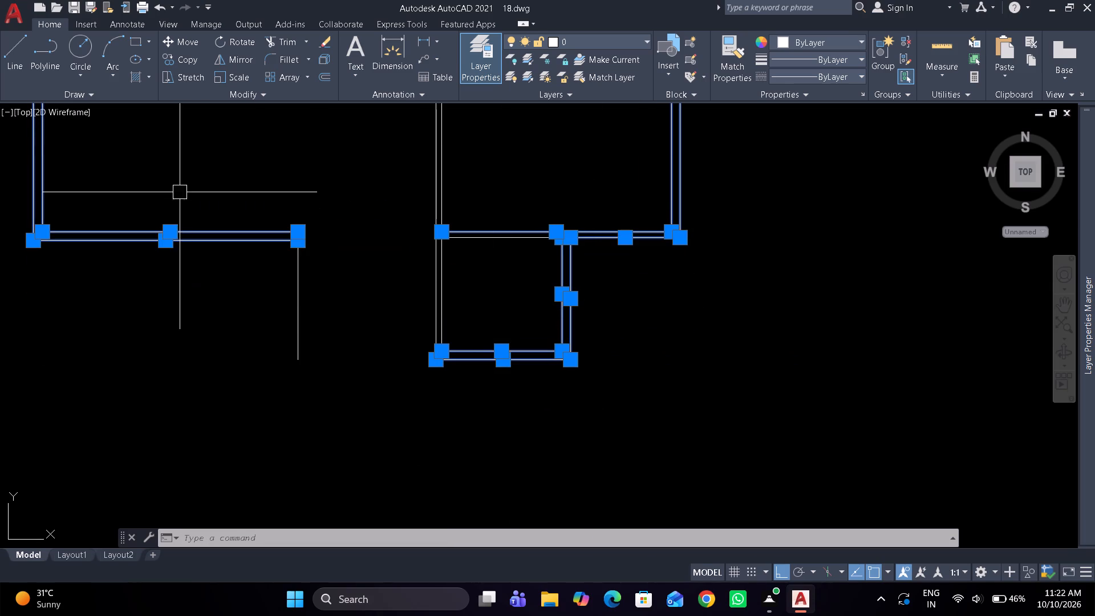
click(586, 42)
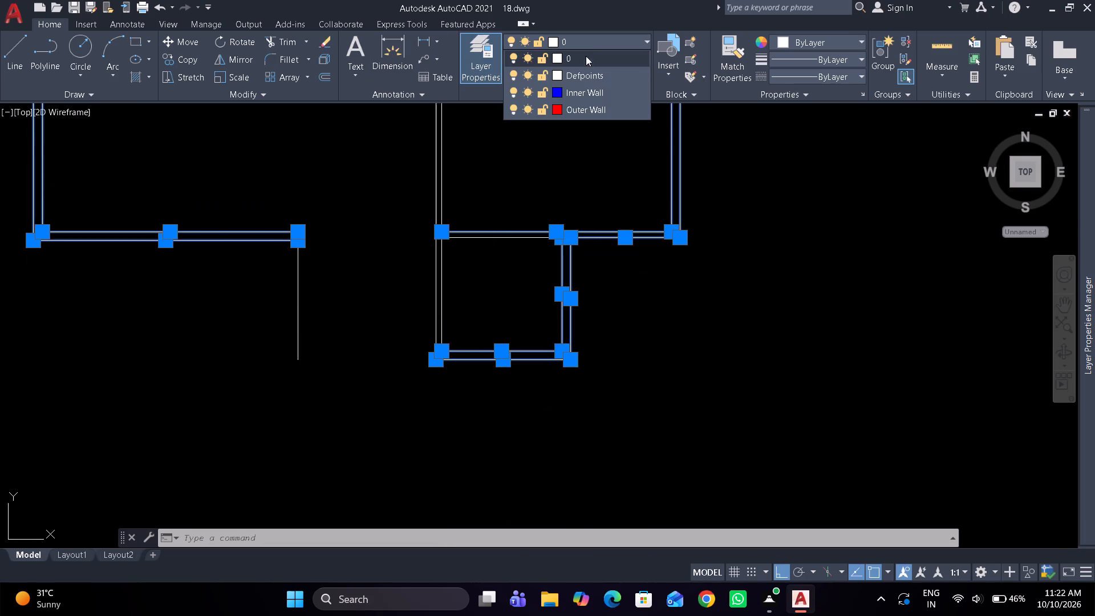
click(581, 107)
key(Escape)
Join the upper and lower inner line segments of the right exterior wall into one line.
scroll(571, 233, up, 1)
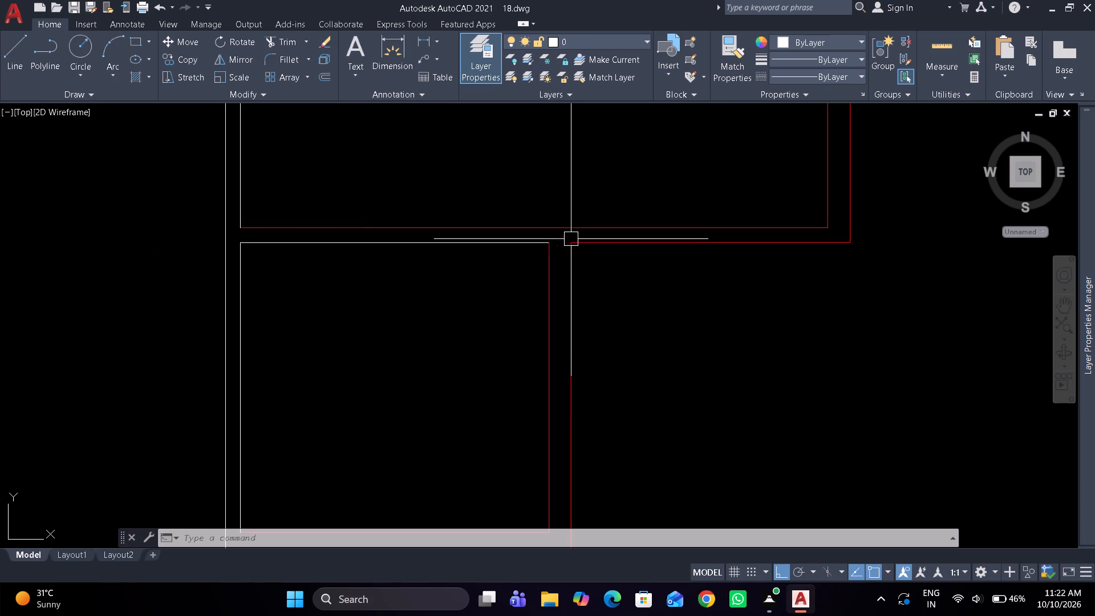
scroll(569, 242, up, 2)
scroll(610, 233, down, 3)
middle_drag(606, 250, 598, 289)
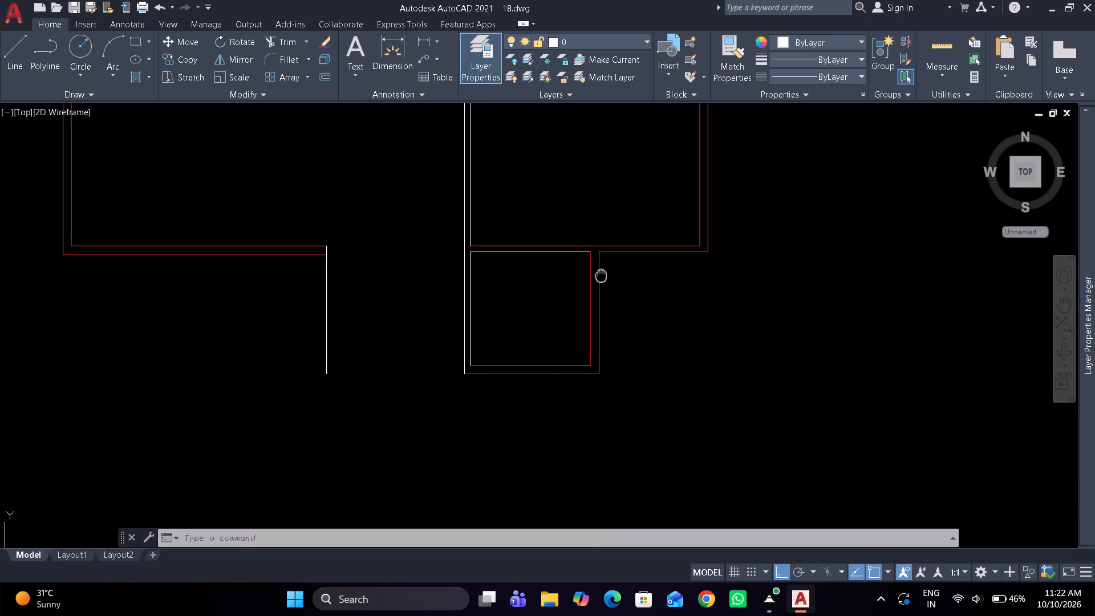
middle_drag(598, 289, 585, 367)
scroll(614, 232, down, 1)
middle_drag(614, 232, 609, 355)
scroll(652, 235, up, 2)
click(652, 232)
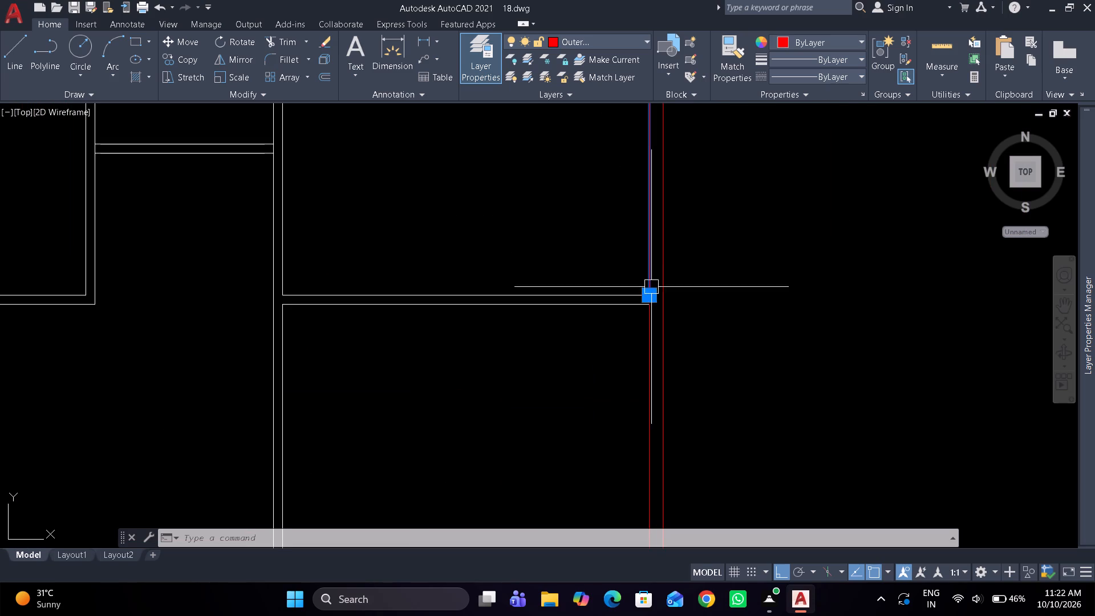
click(653, 315)
key(j)
key(space)
Join the three inner line segments of the top exterior wall into one line.
scroll(530, 348, down, 2)
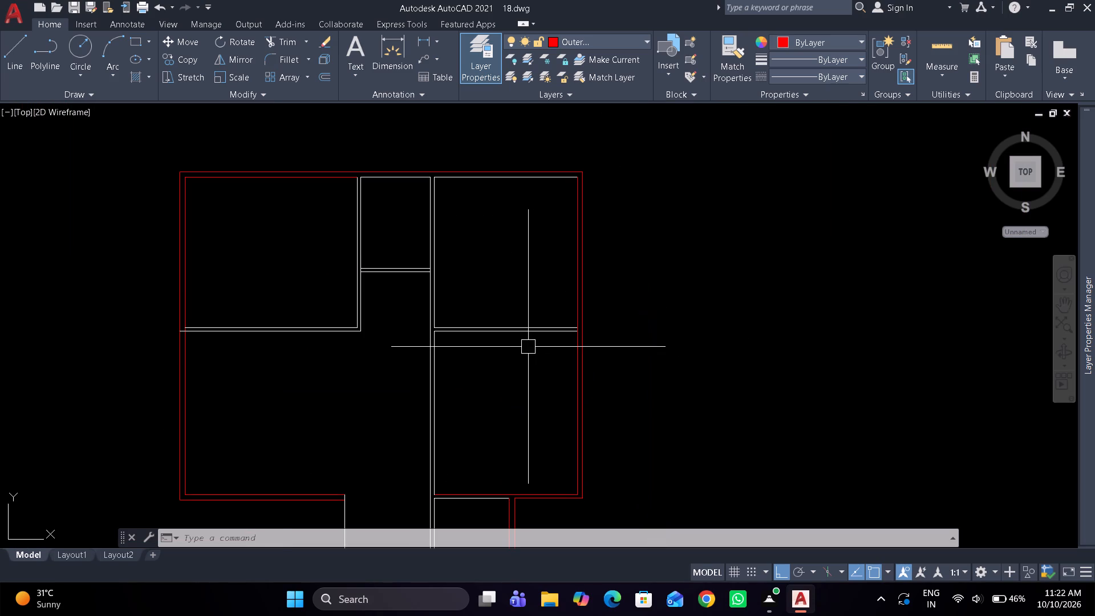
scroll(395, 171, up, 3)
click(399, 201)
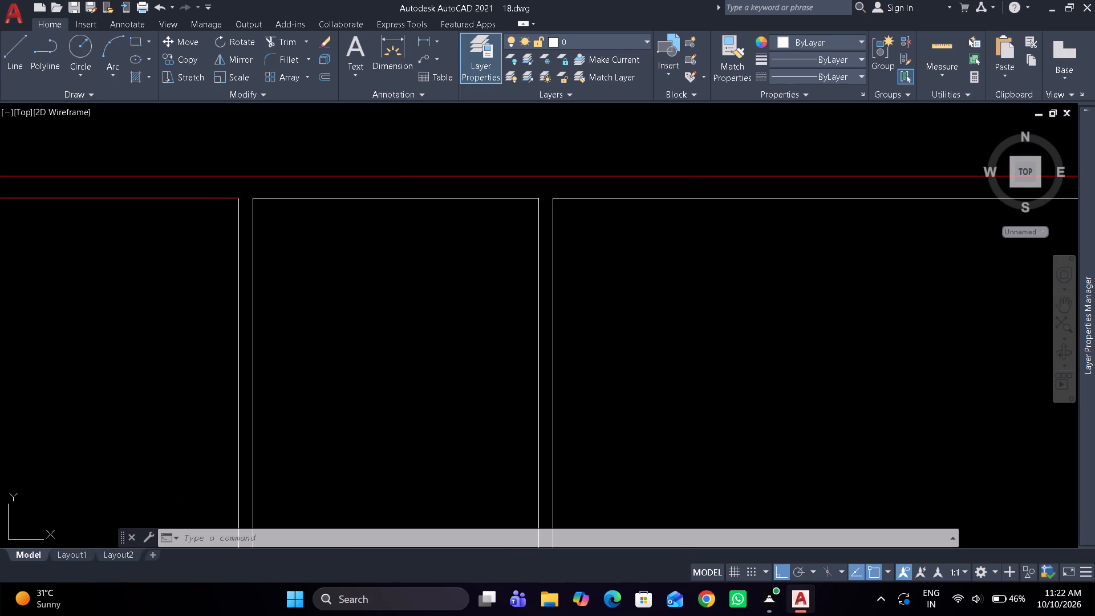
click(569, 198)
click(213, 199)
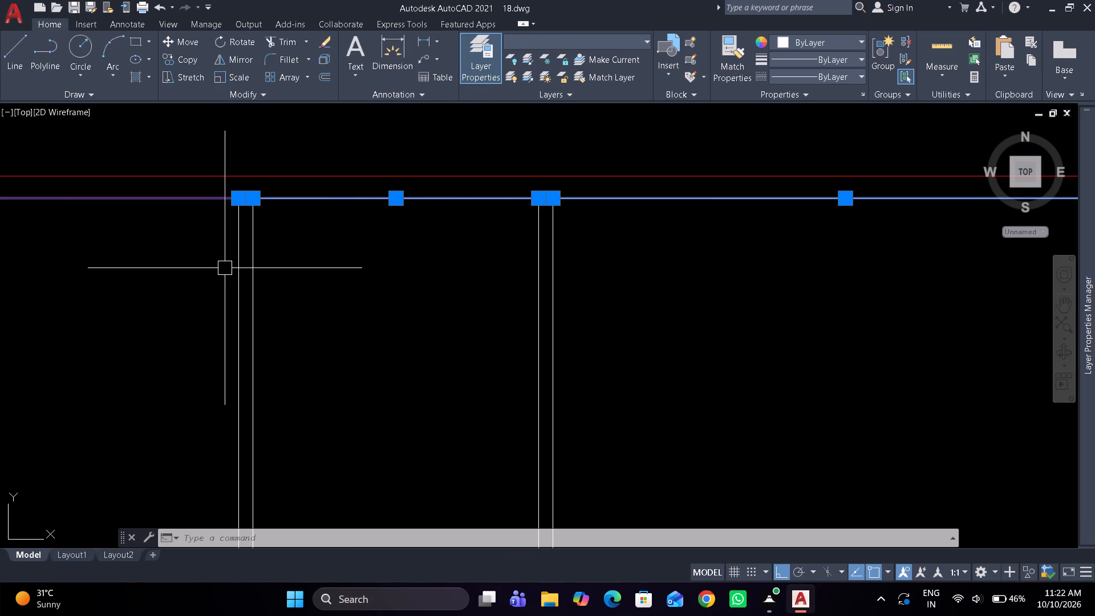
scroll(225, 271, down, 2)
key(space)
Move the joined inner line of the top exterior wall to the Outer Wall layer.
scroll(234, 268, up, 1)
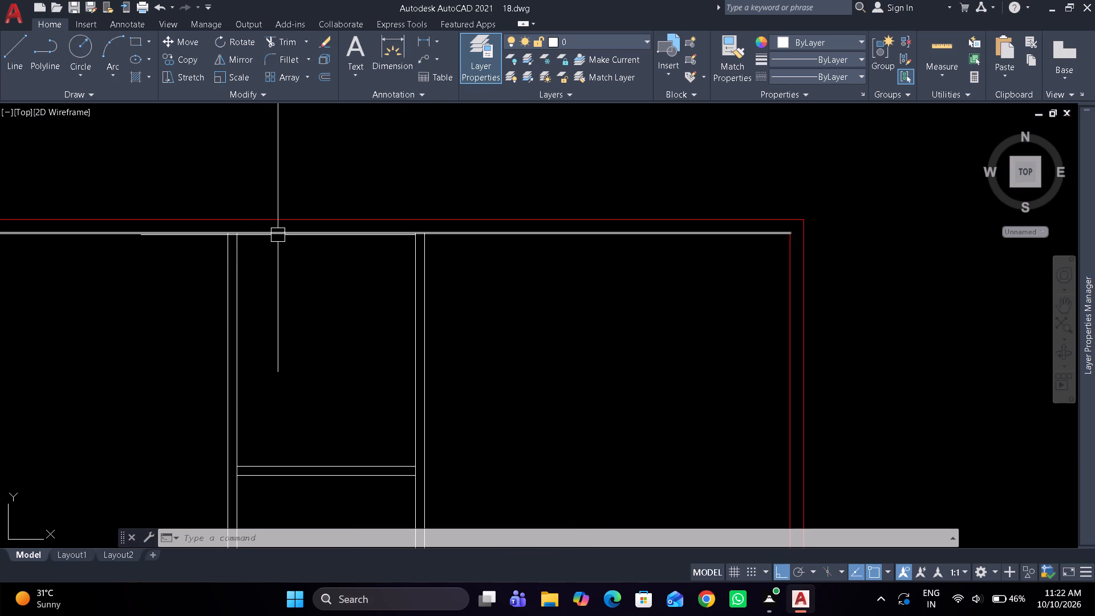
click(278, 235)
click(567, 39)
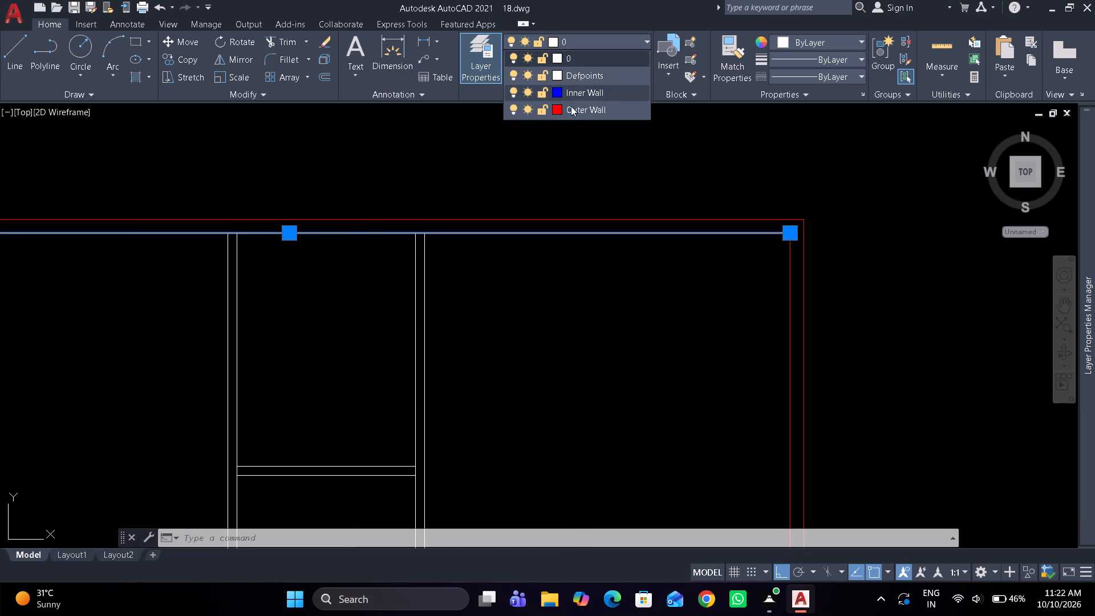
click(571, 111)
scroll(484, 150, down, 2)
middle_drag(484, 150, 557, 129)
scroll(354, 309, up, 1)
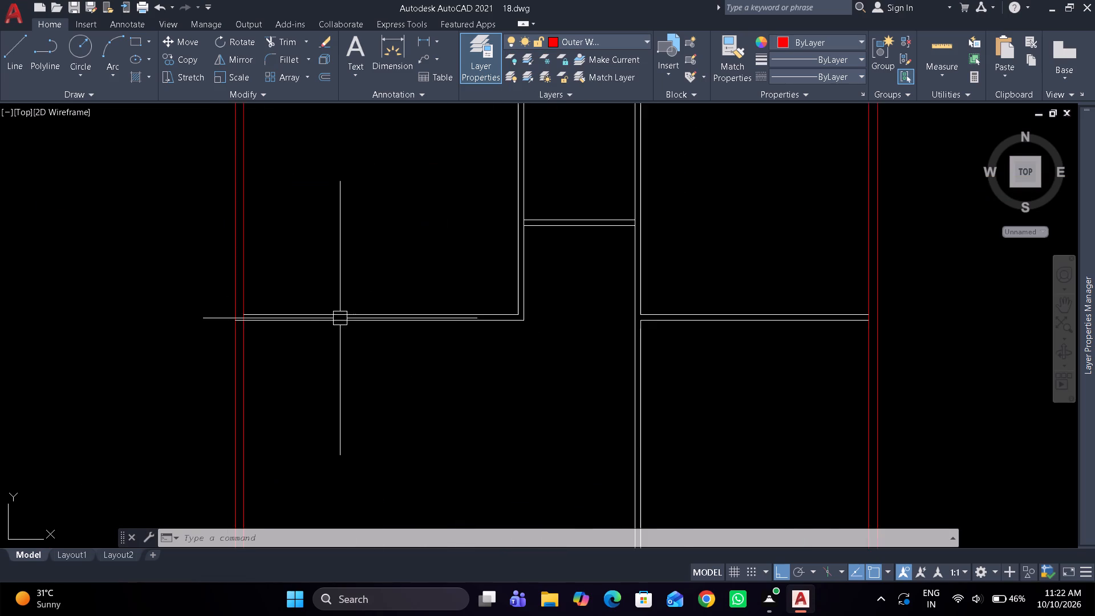
scroll(339, 319, up, 1)
key(Escape)
Trim the horizontal partition line's end that crosses between the two lines of the left exterior wall.
text(tr)
key(space)
scroll(177, 320, up, 2)
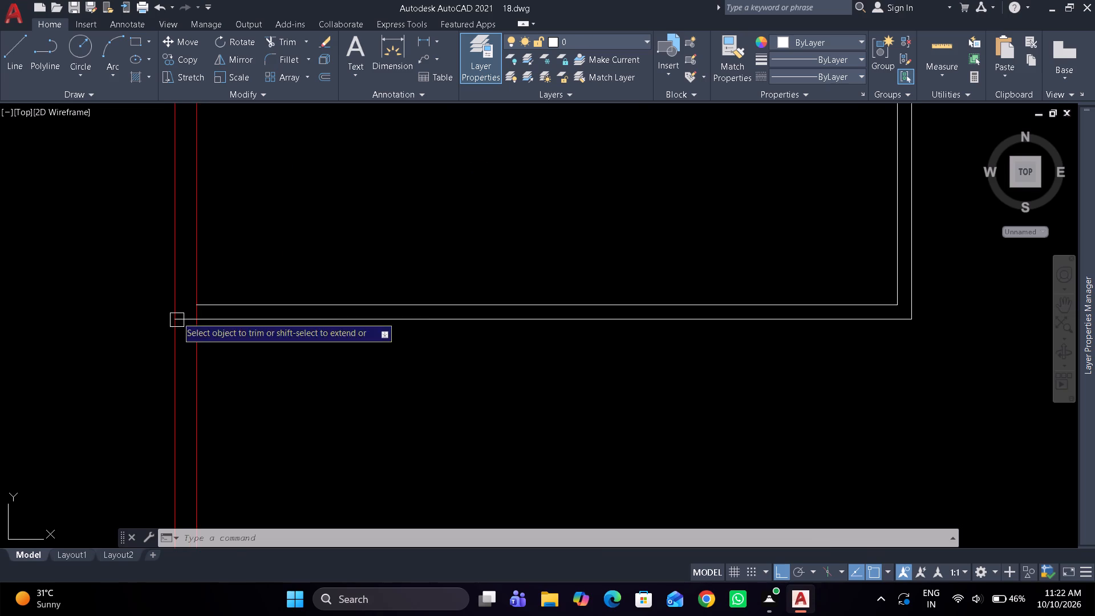
click(192, 315)
key(space)
Move the interior partition wall lines across the plan to the Inner Wall layer.
scroll(315, 236, down, 5)
scroll(488, 344, up, 2)
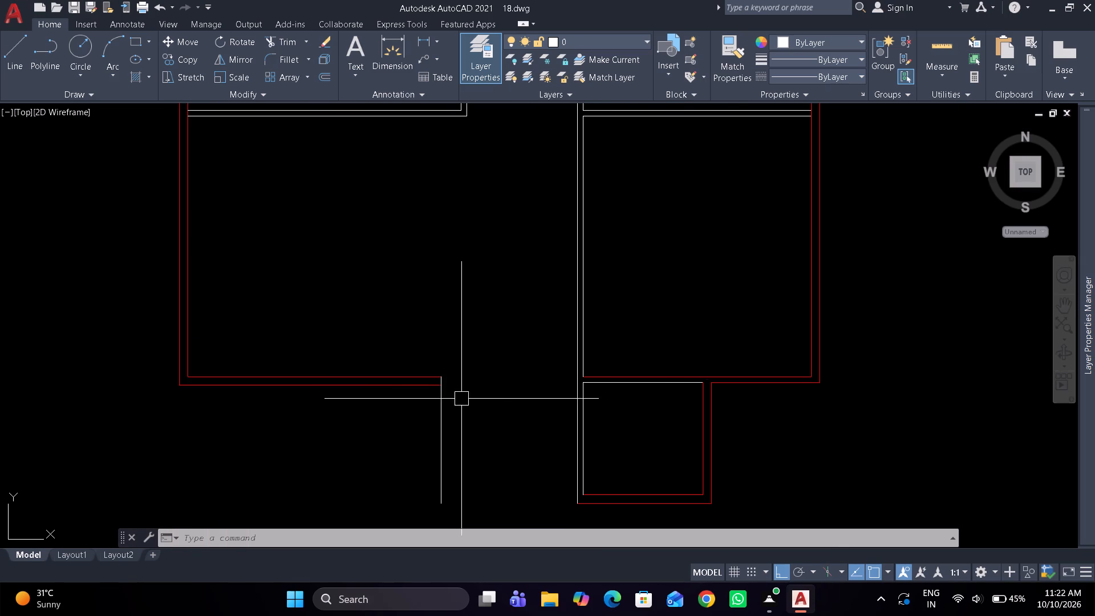
click(615, 399)
scroll(612, 395, down, 1)
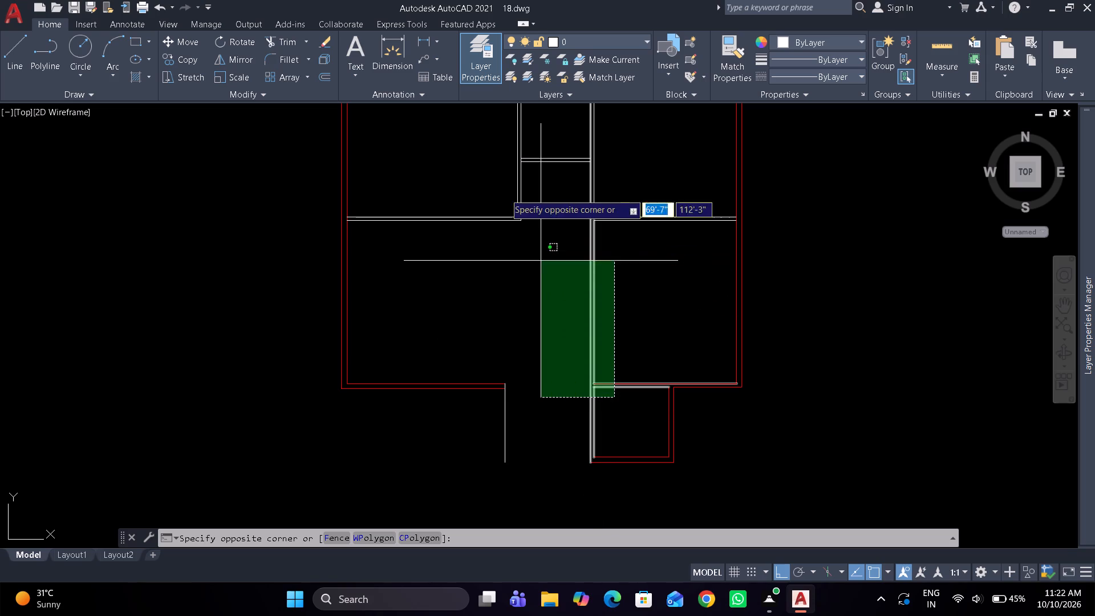
click(513, 127)
middle_drag(510, 145, 508, 194)
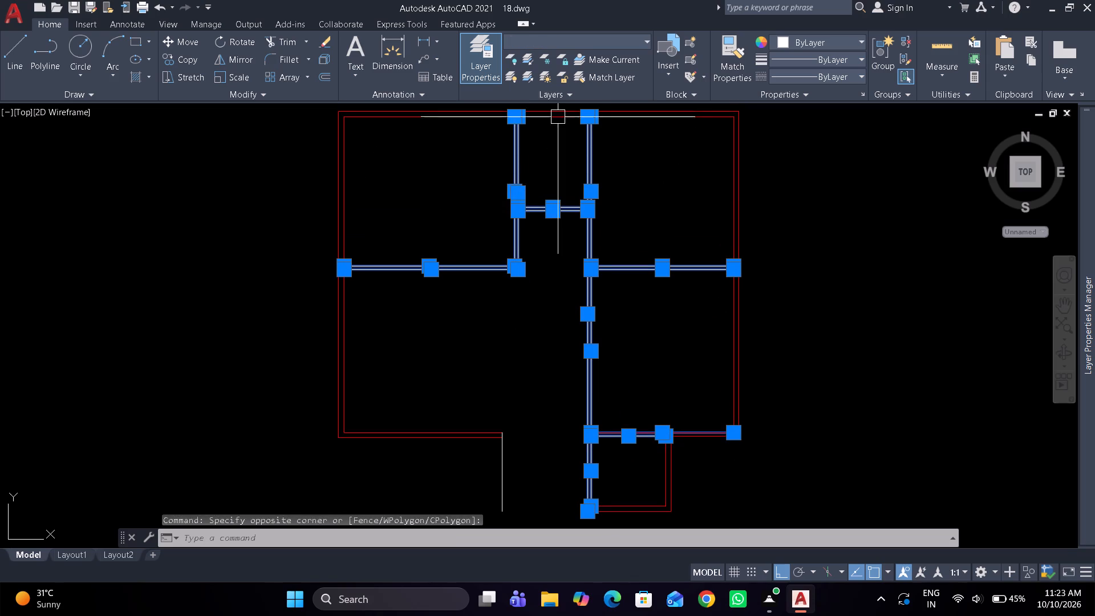
click(583, 44)
click(583, 90)
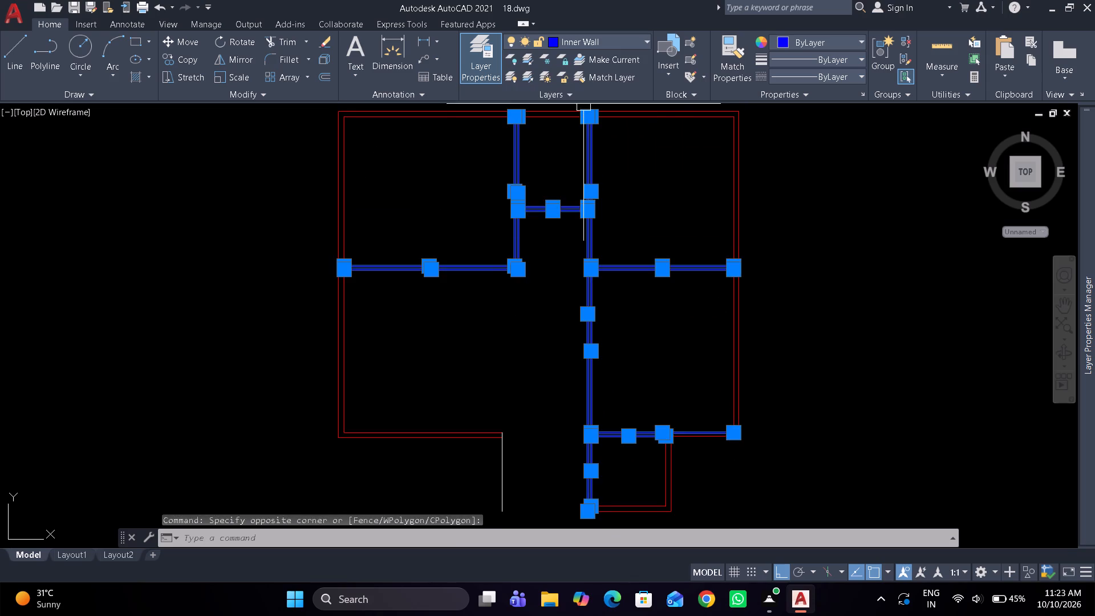
key(Escape)
Stretch the small lower-right room's inner east wall line up to the upper line of the partition above it.
middle_drag(552, 335, 549, 251)
scroll(601, 391, up, 1)
scroll(634, 352, up, 1)
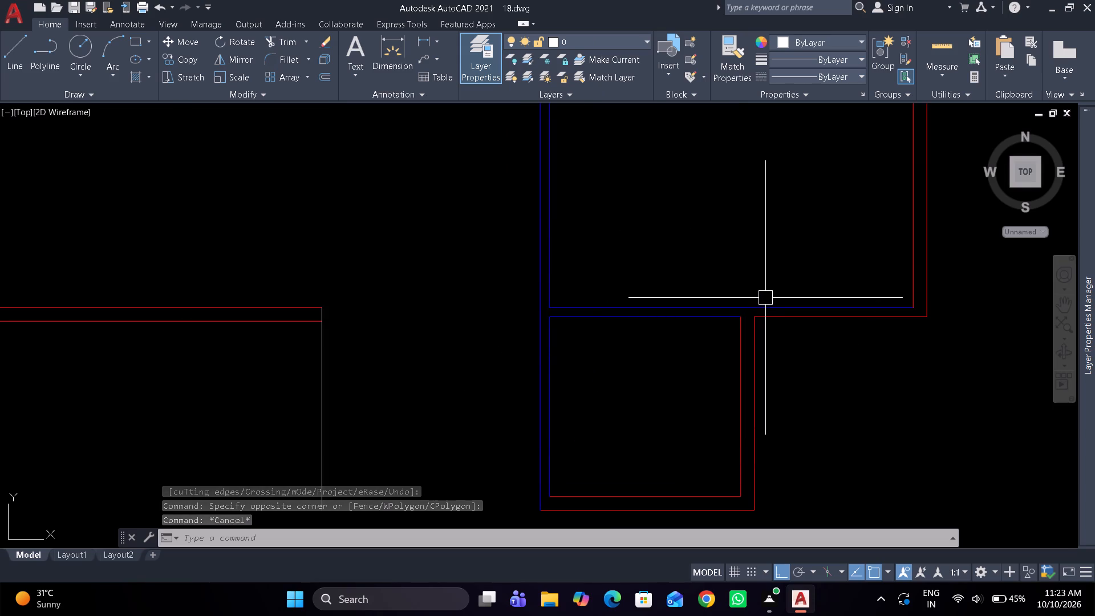
middle_drag(765, 298, 553, 279)
scroll(552, 279, up, 1)
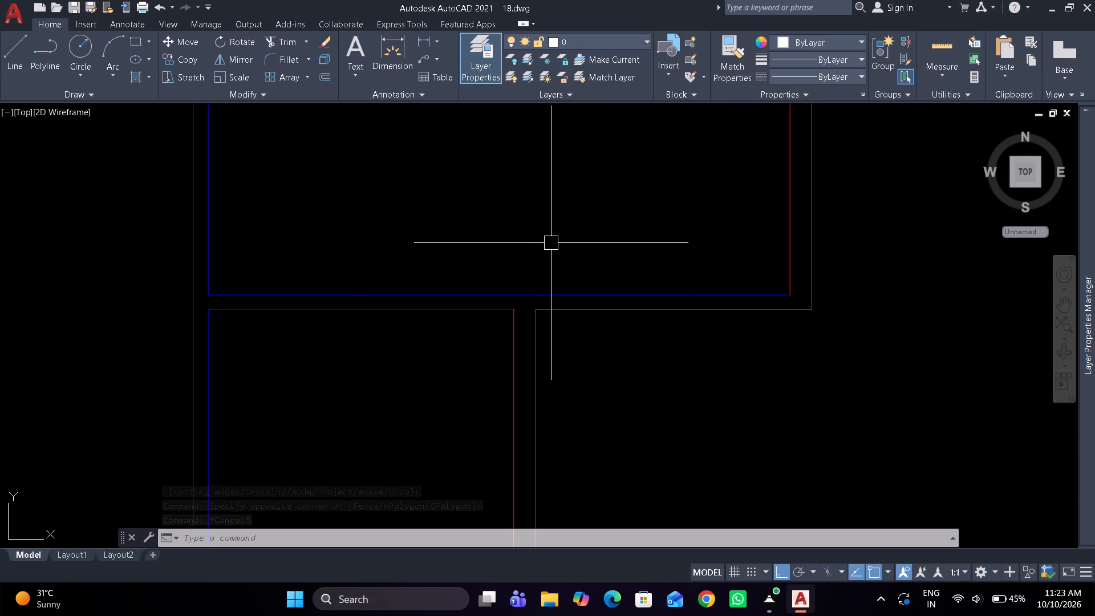
scroll(517, 282, up, 1)
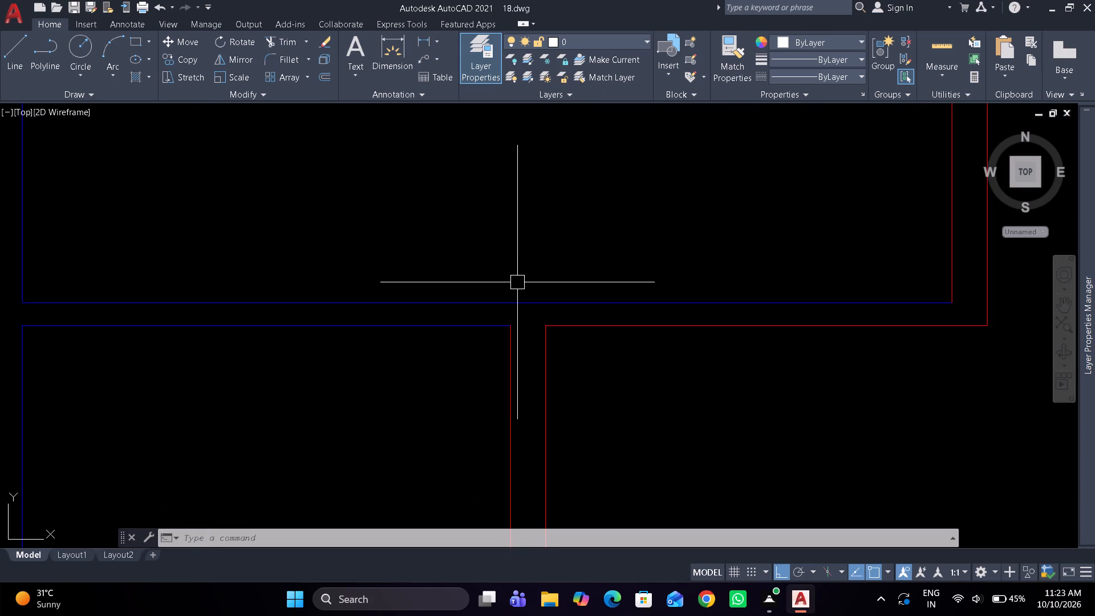
drag(512, 355, 512, 344)
drag(512, 331, 511, 325)
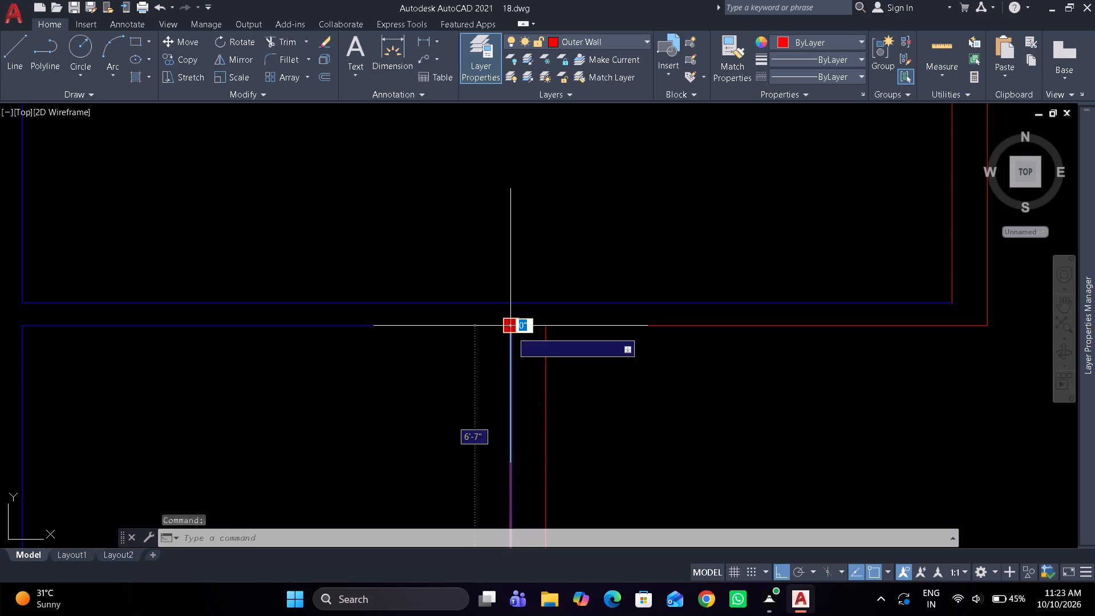
click(510, 306)
key(Escape)
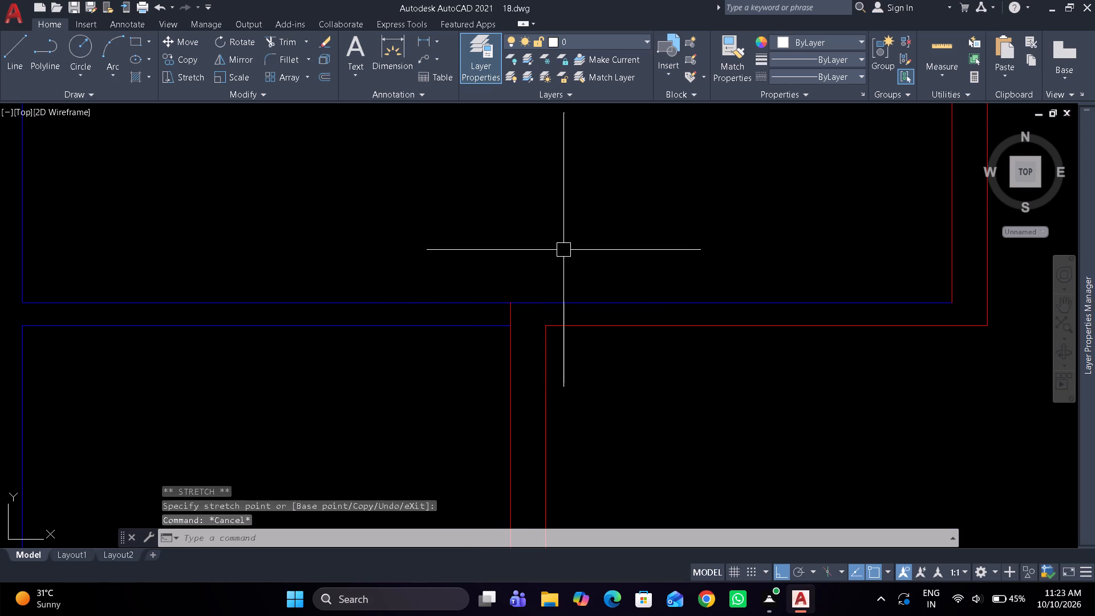
Trim the partition's upper line on the east side of the extended wall line.
text(tr)
key(space)
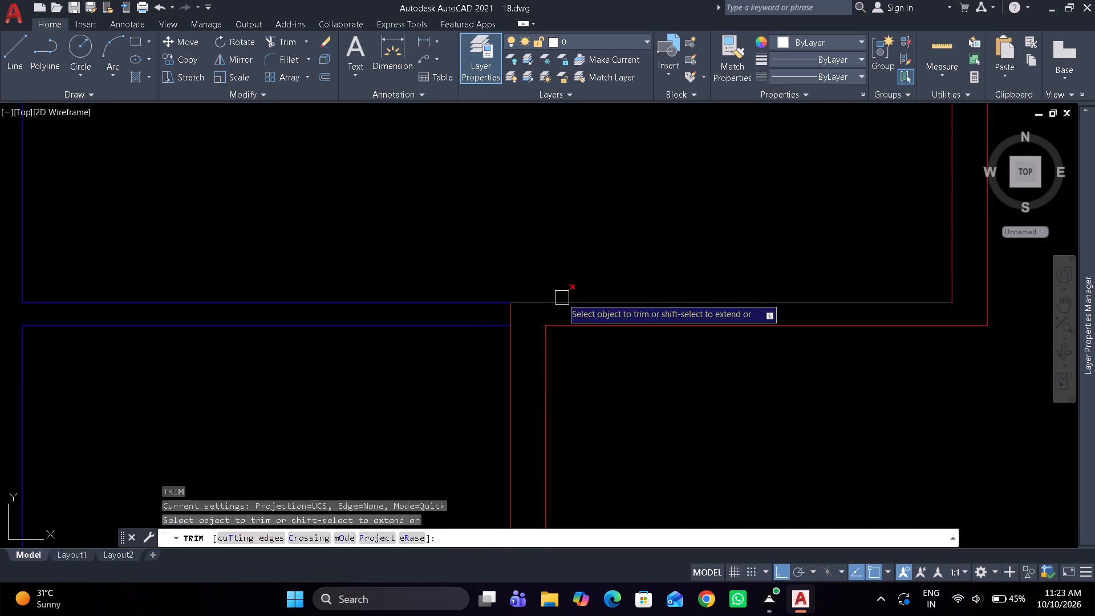
click(562, 298)
key(space)
Draw a replacement line from the extended wall line's upper end to the lower end of the inner east exterior wall line.
key(l)
key(space)
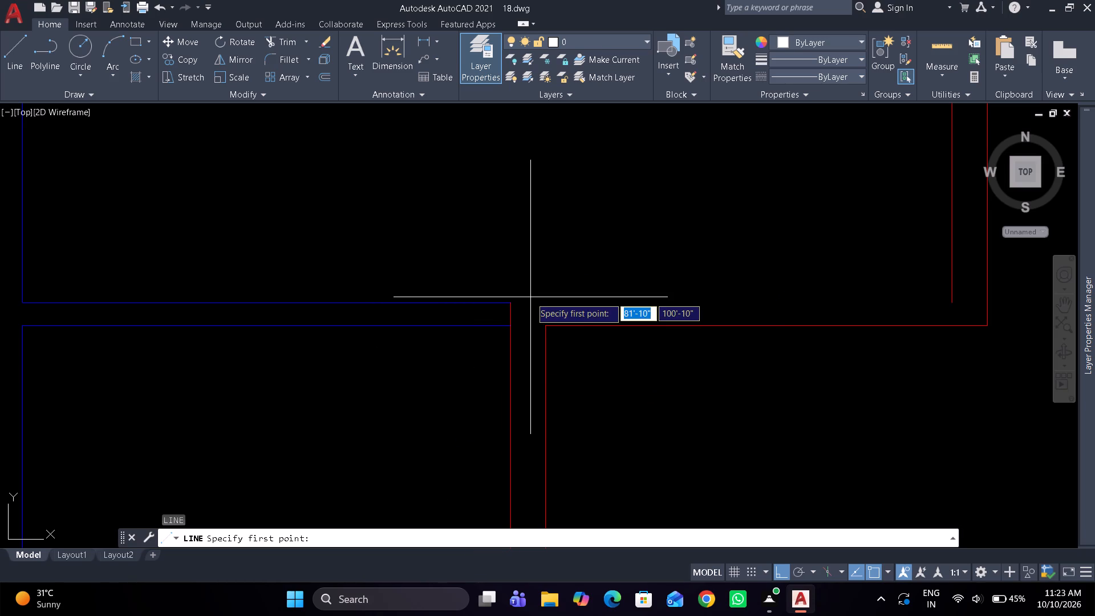
drag(506, 303, 521, 297)
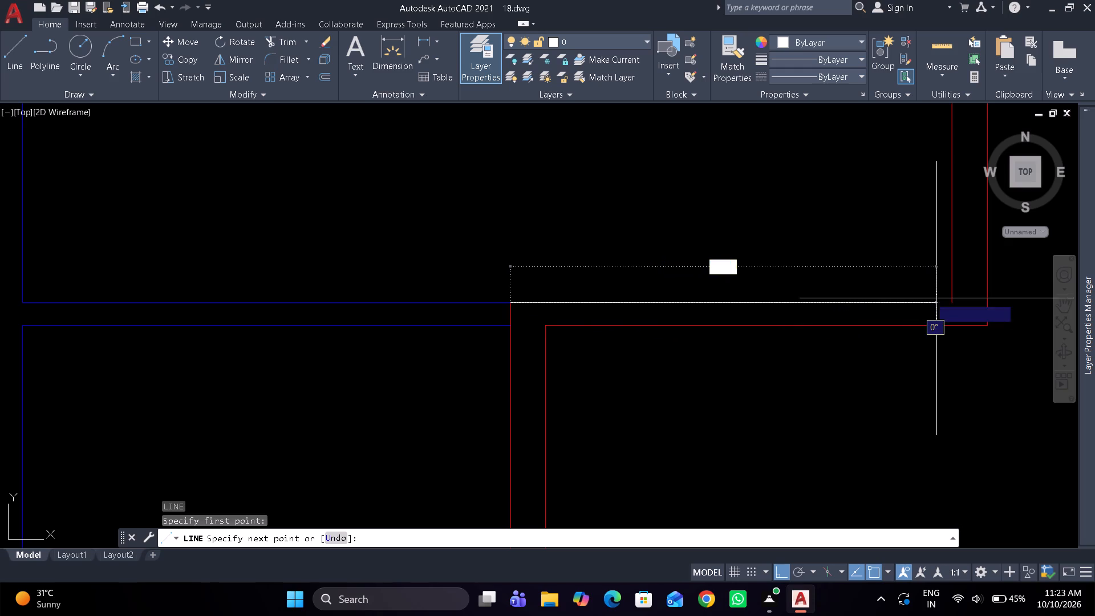
click(955, 299)
key(space)
Move the new replacement line to the Outer Wall layer.
click(913, 305)
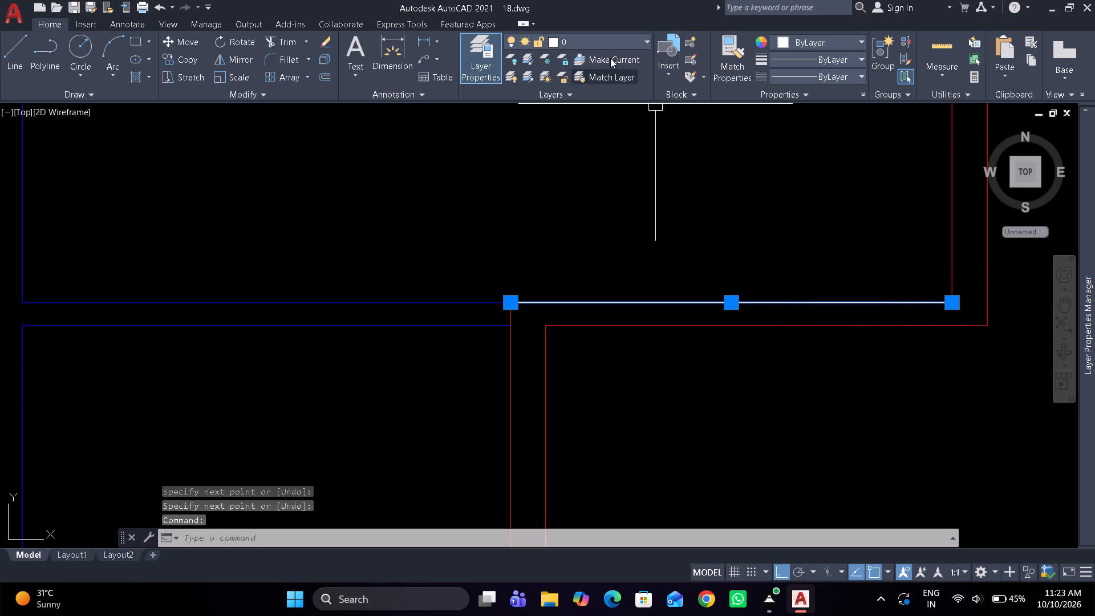
click(608, 45)
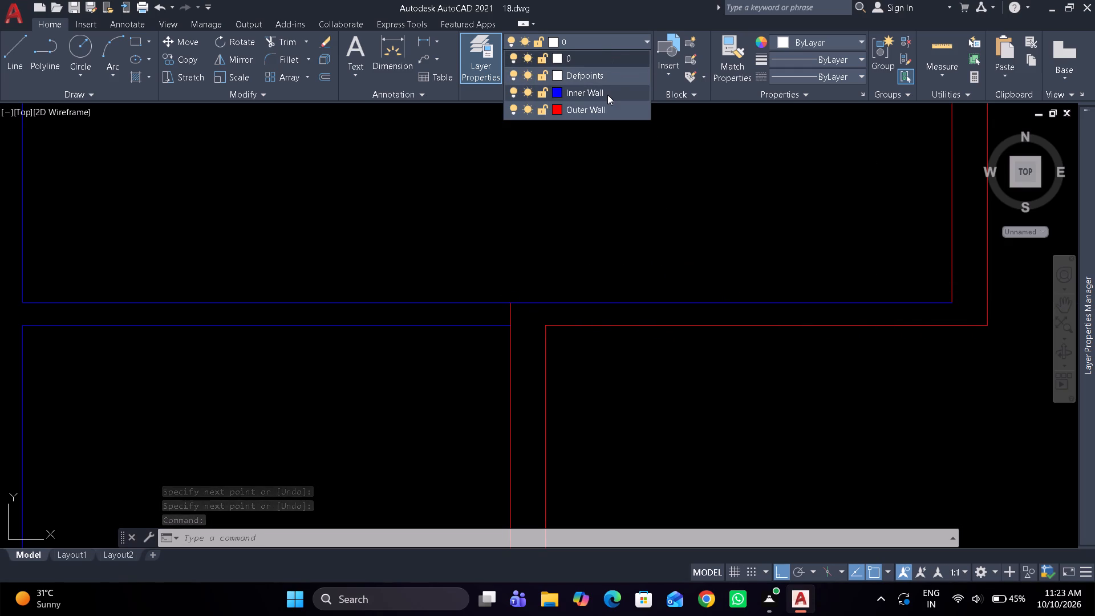
click(607, 95)
click(593, 42)
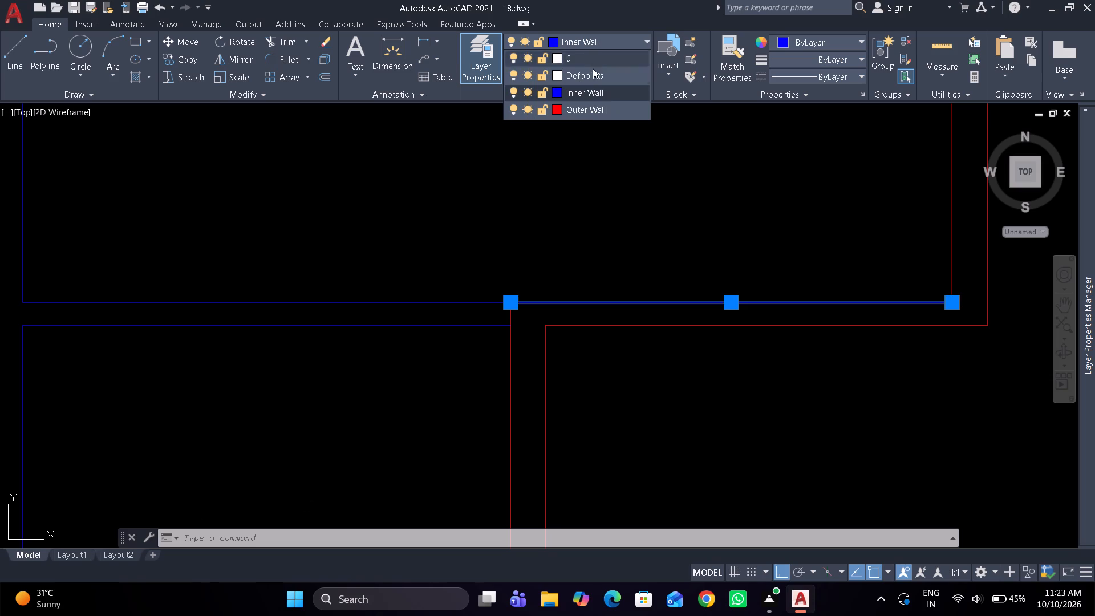
click(587, 108)
key(Escape)
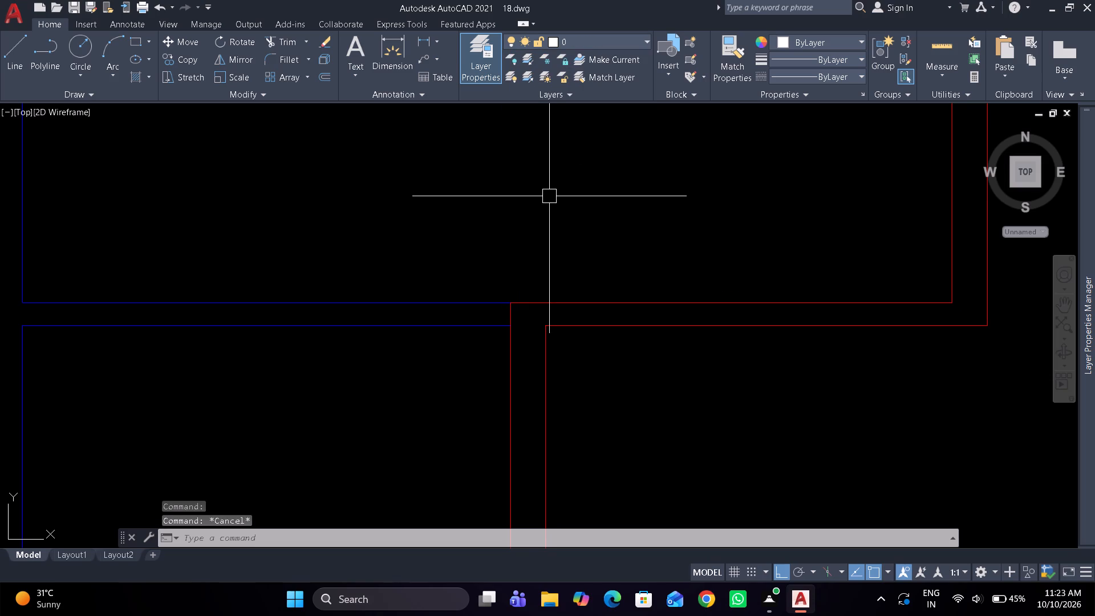
Move both horizontal wall lines at the bottom of the lower-left room to the Inner Wall layer.
scroll(549, 196, down, 4)
middle_drag(548, 202, 700, 209)
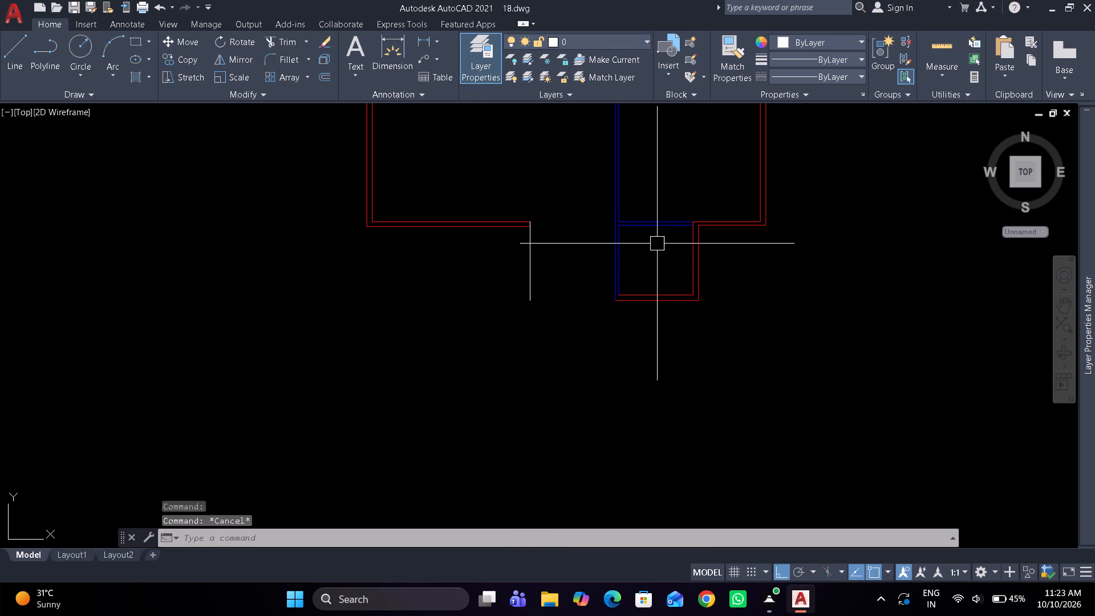
scroll(518, 291, up, 1)
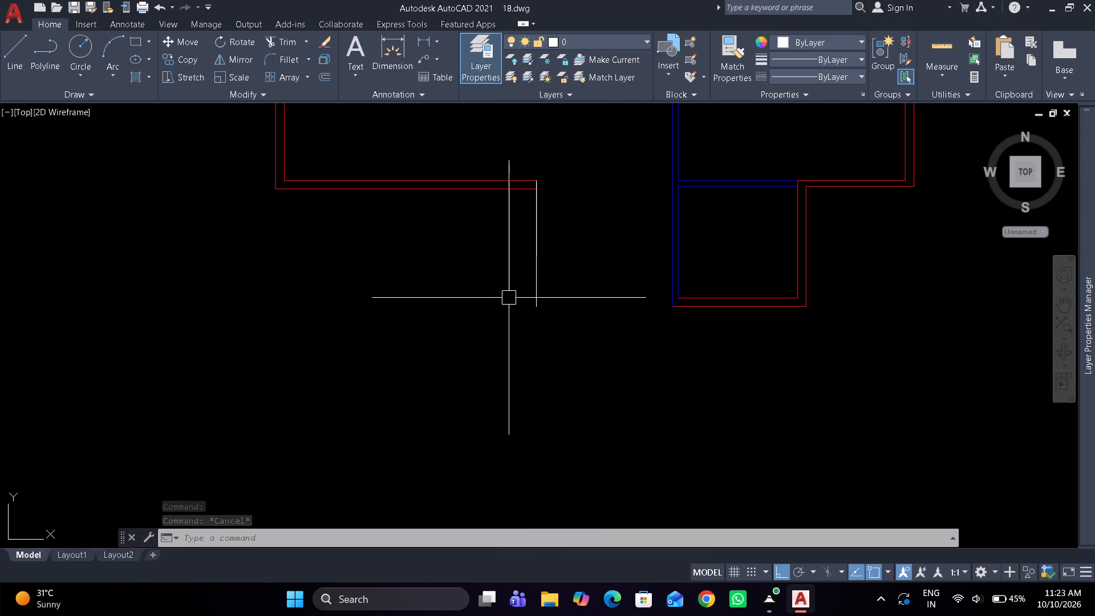
scroll(504, 261, up, 1)
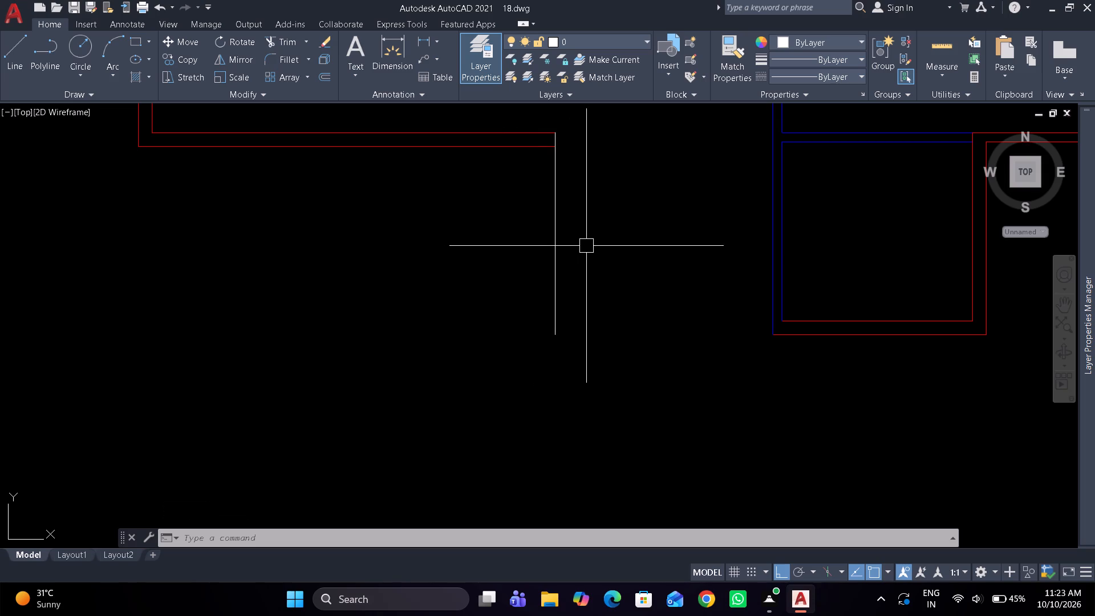
drag(496, 190, 485, 161)
click(472, 120)
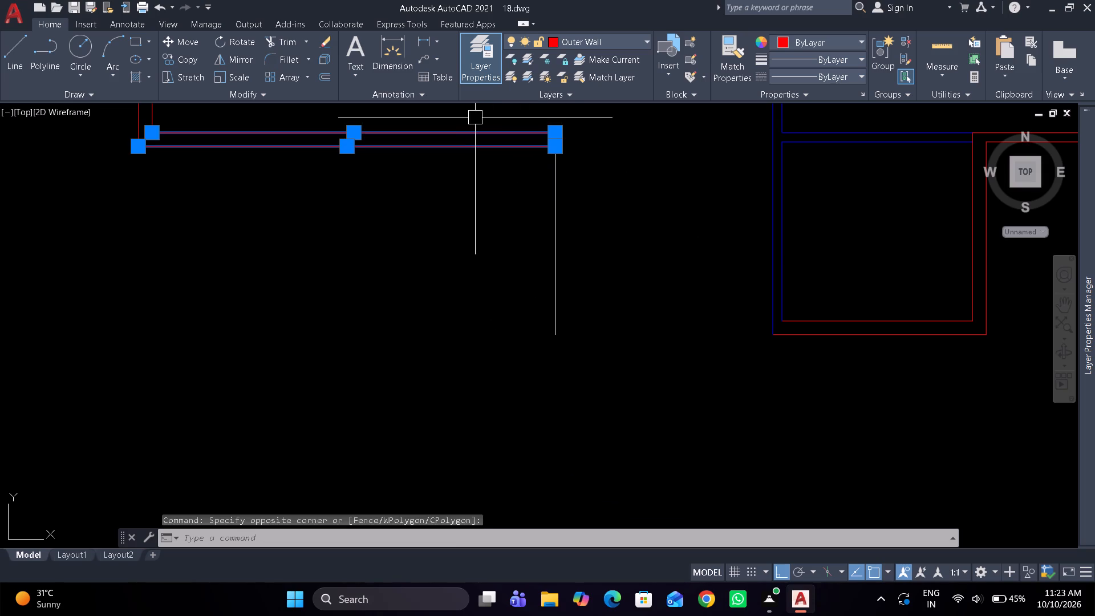
click(609, 43)
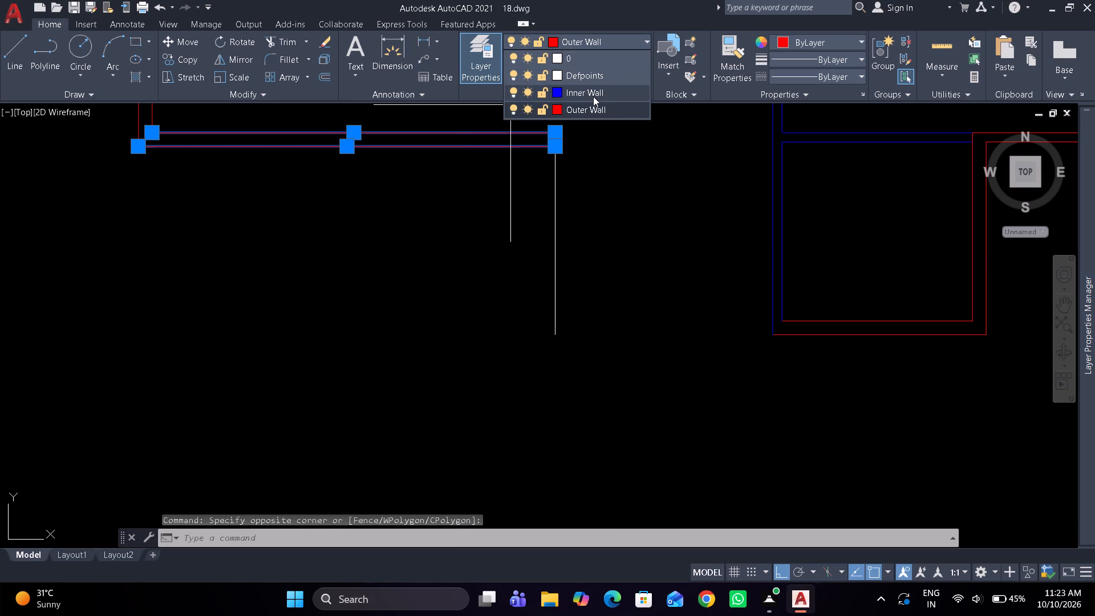
click(593, 96)
middle_drag(184, 196, 227, 277)
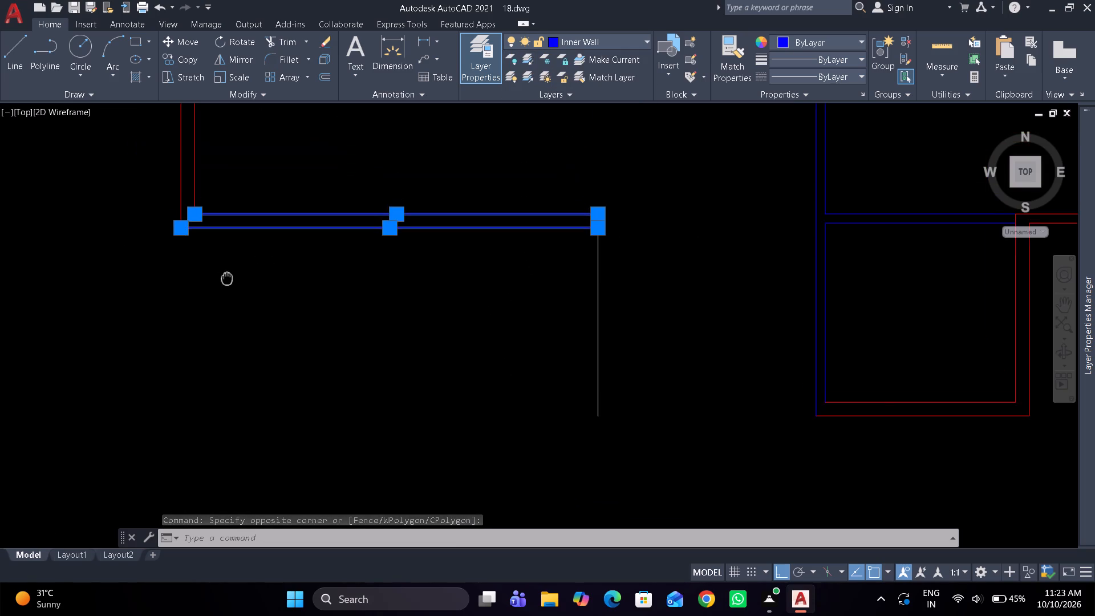
scroll(194, 231, up, 2)
key(Escape)
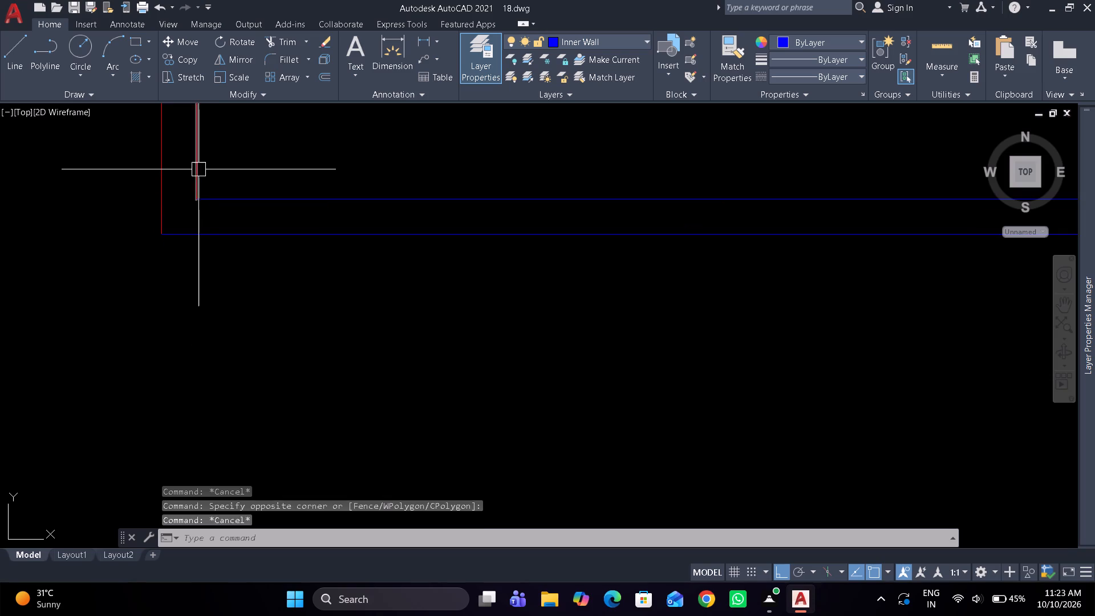
Stretch the inner line of the west exterior wall down to the lower line of the horizontal inner wall.
click(198, 169)
click(202, 202)
click(202, 234)
key(Escape)
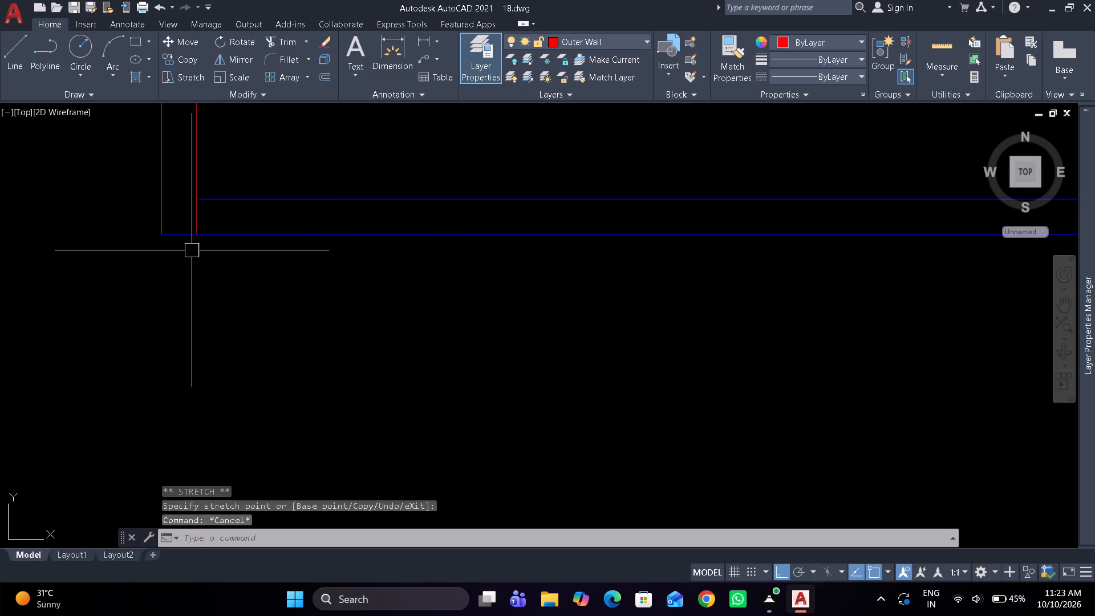
Shorten the lower horizontal inner wall line so its west end meets the inner line of the west exterior wall.
click(181, 232)
drag(163, 233, 172, 233)
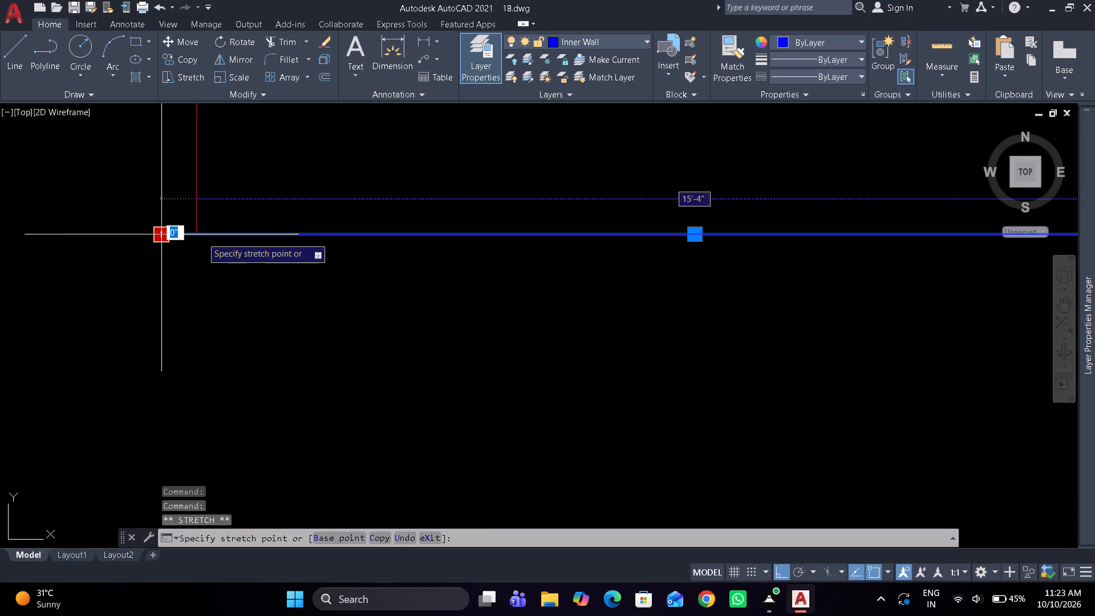
click(202, 237)
key(Escape)
Offset the lower line of the lower-left horizontal inner wall 14' downward.
scroll(283, 238, down, 4)
middle_drag(300, 262, 298, 217)
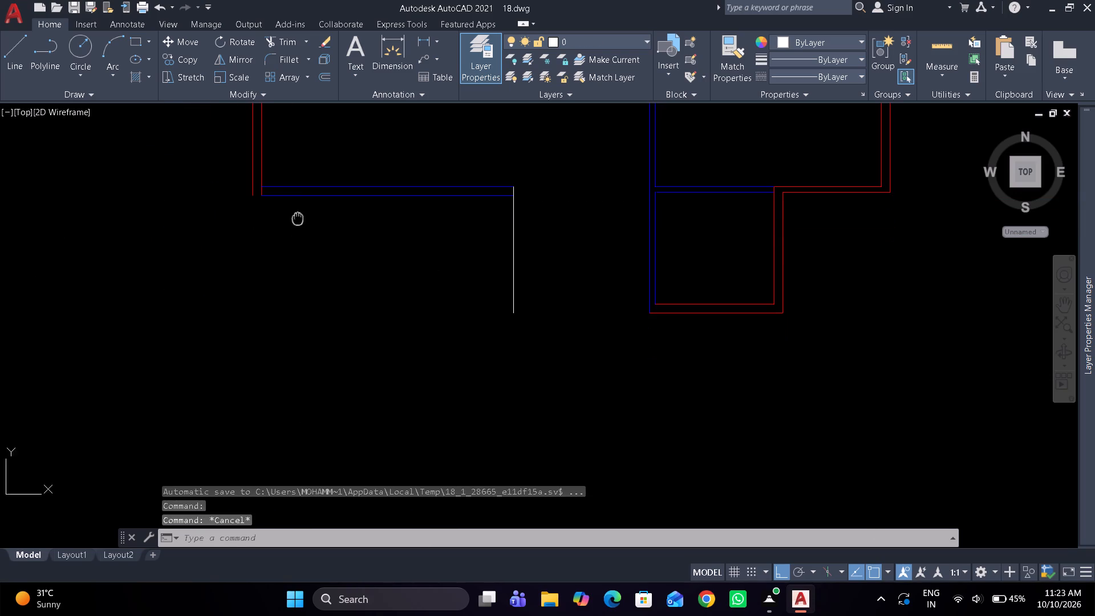
text(o)
key(space)
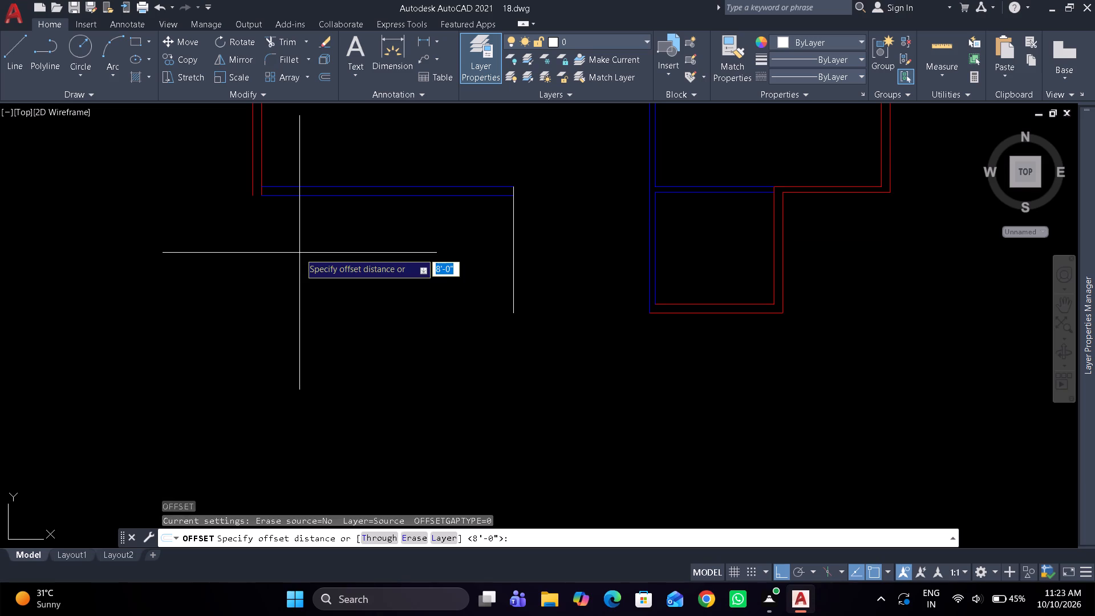
text(14')
key(Return)
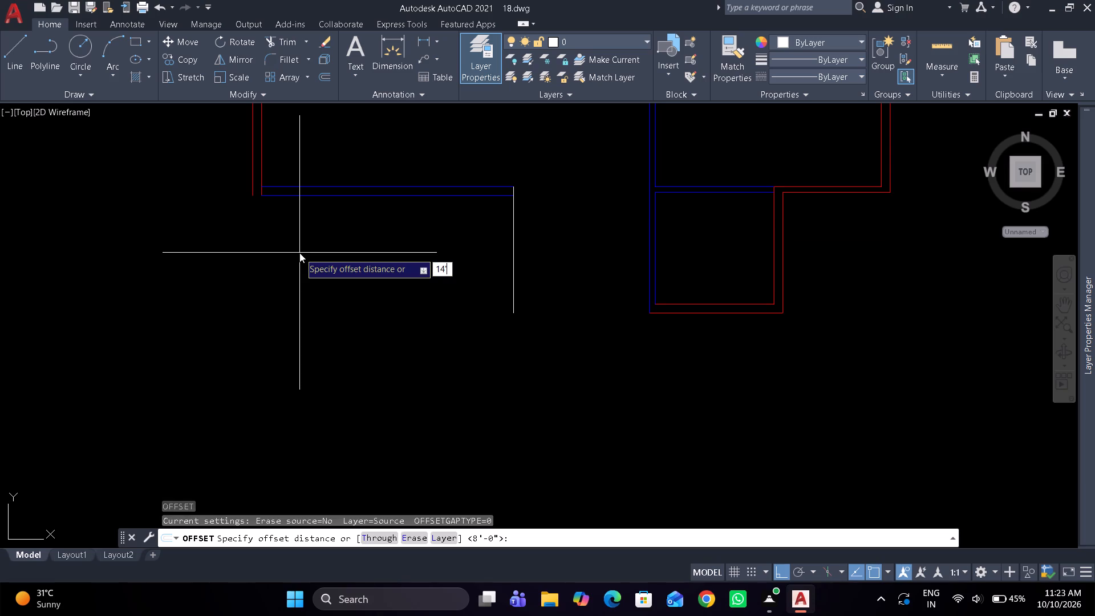
click(347, 197)
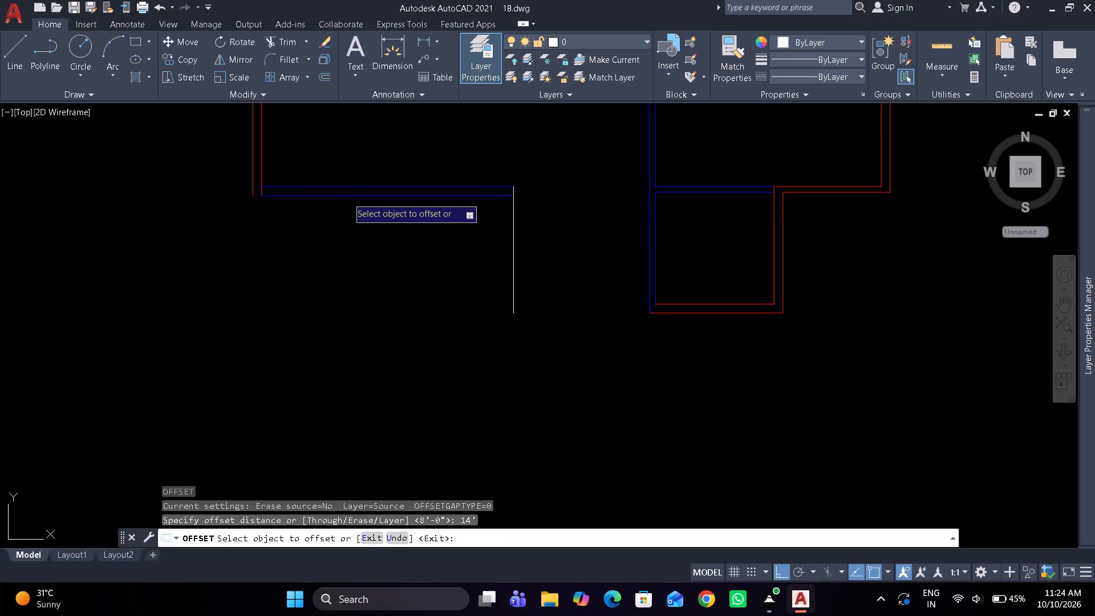
click(327, 263)
key(space)
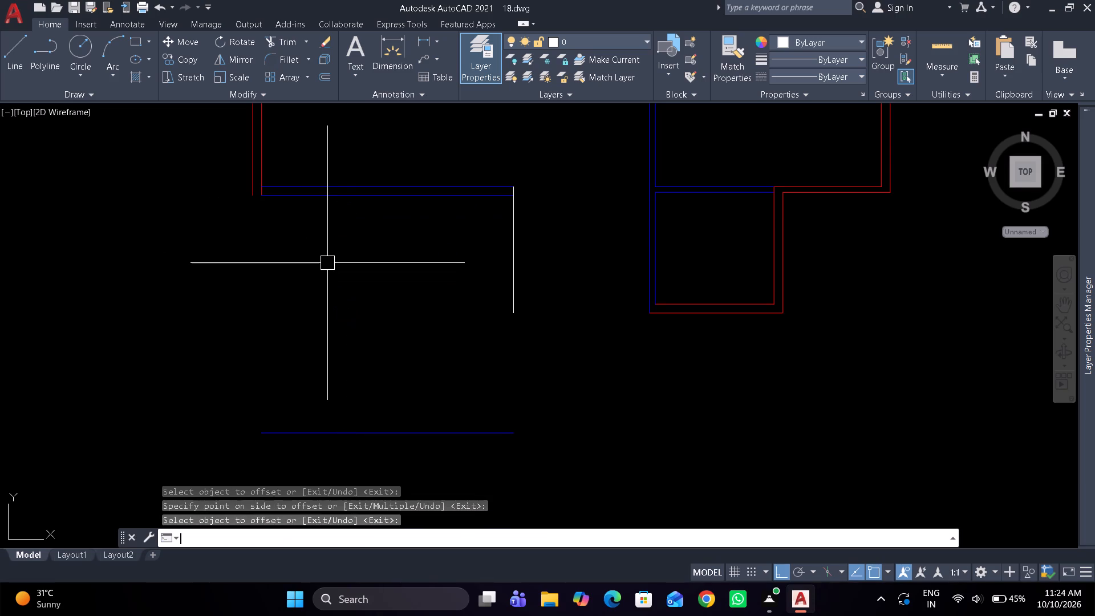
Offset the new bottom wall line 6 inches downward.
key(space)
text(6")
key(space)
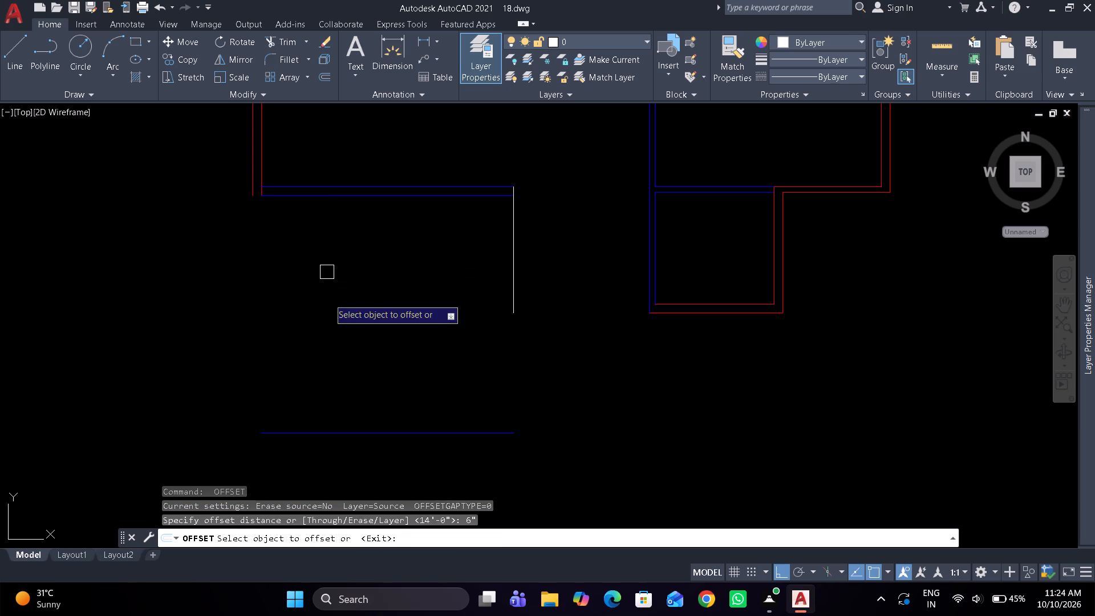
middle_drag(334, 301, 318, 186)
scroll(363, 253, up, 1)
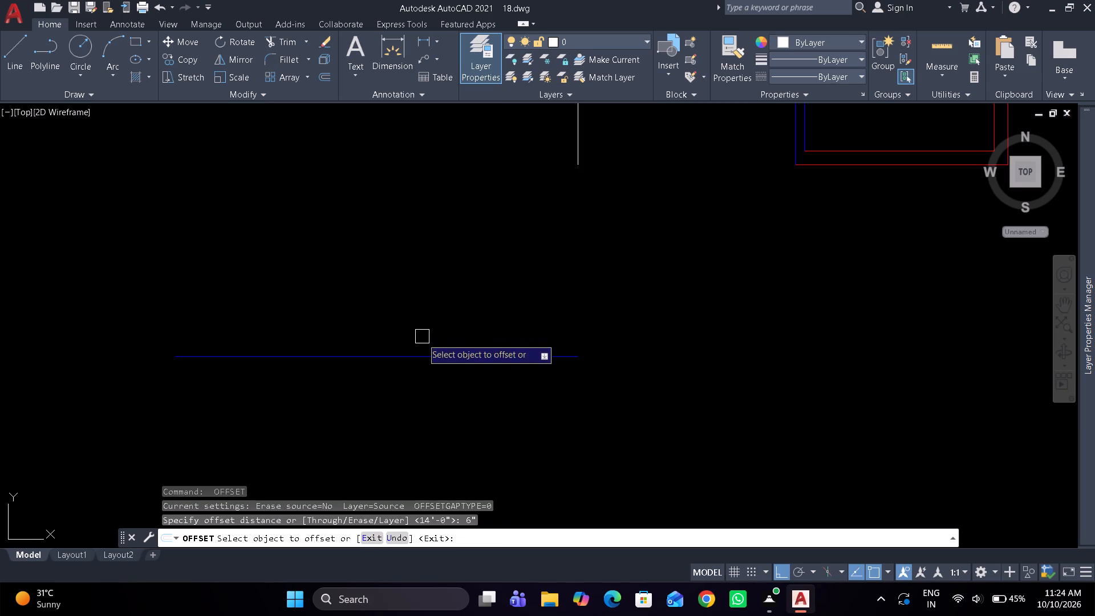
click(422, 354)
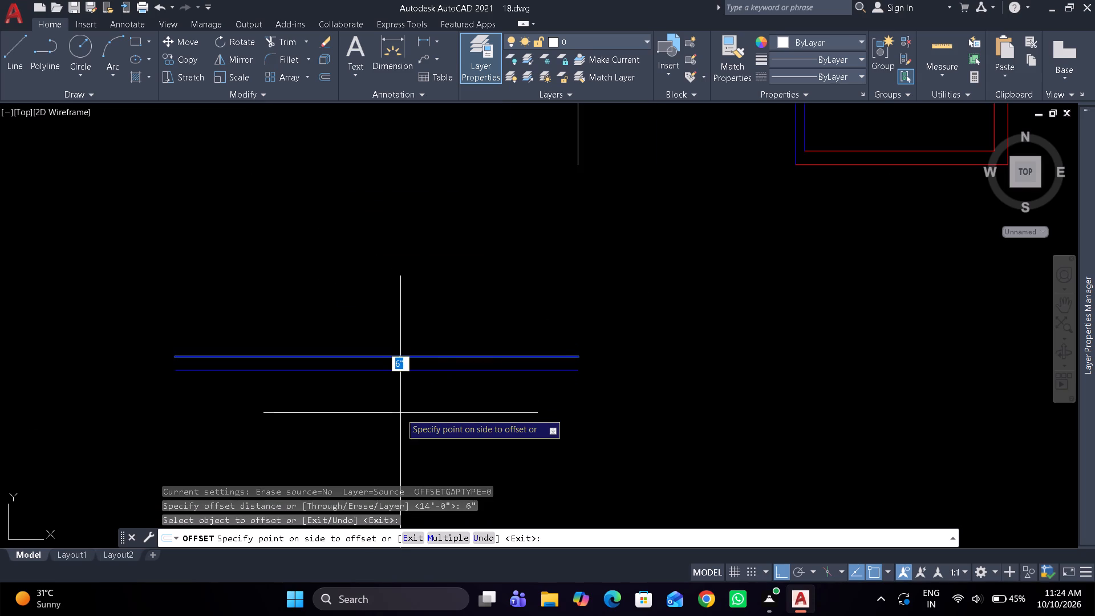
click(400, 413)
key(space)
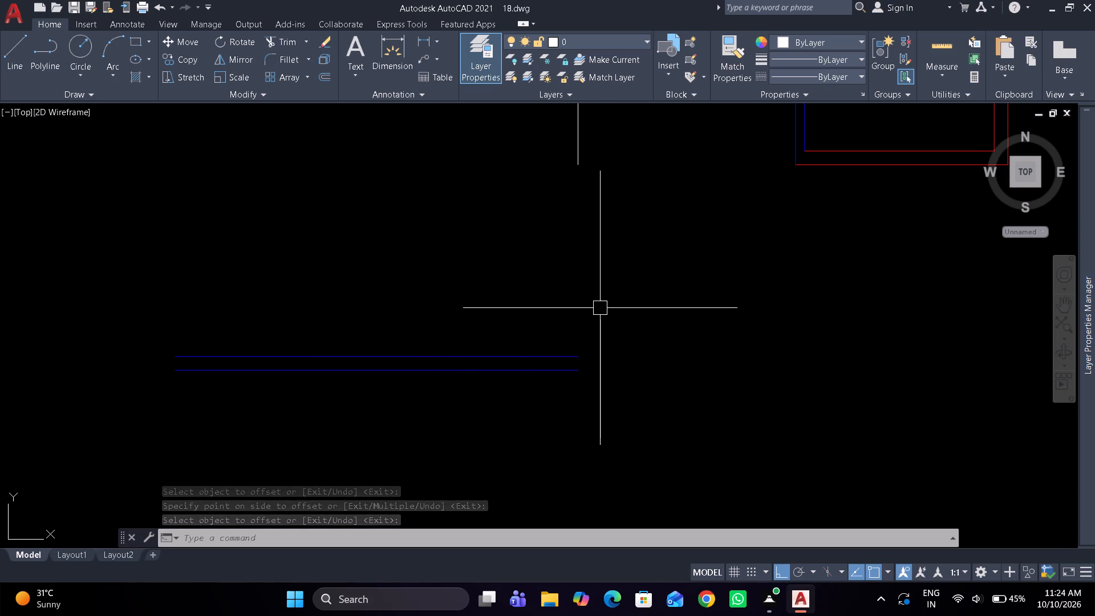
Extend the white vertical line down to the upper line of the new bottom wall.
text(ex)
key(space)
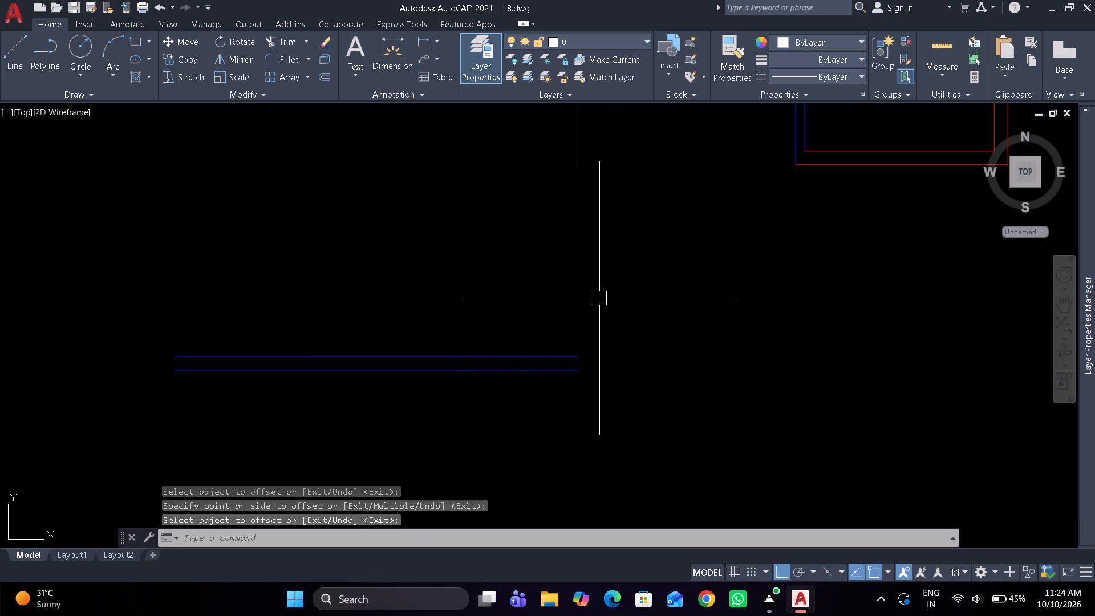
click(577, 151)
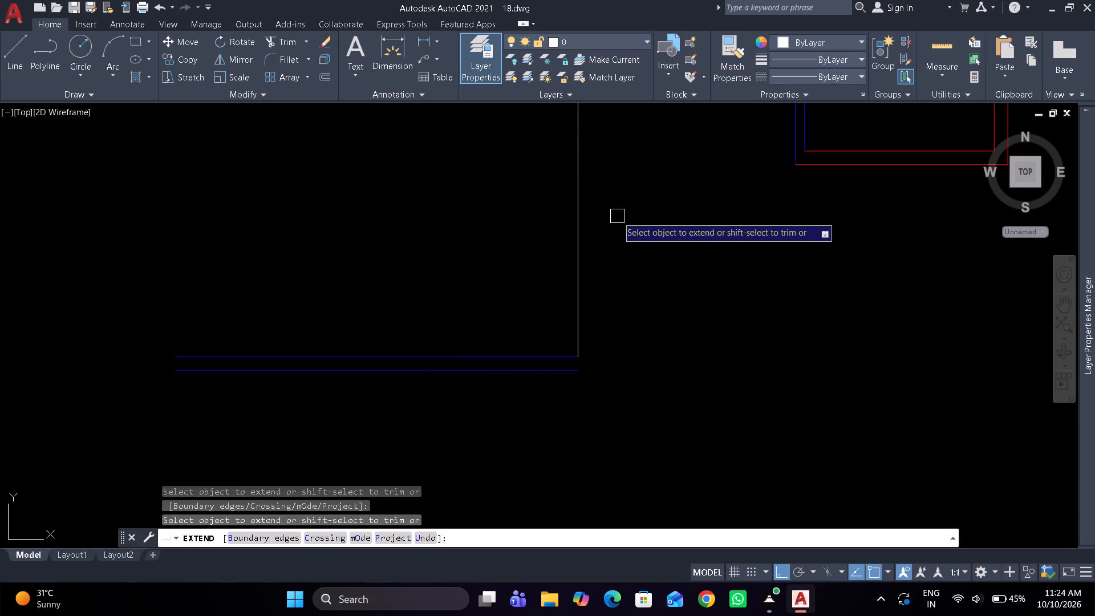
key(Escape)
Offset the white vertical line at the lower-left room's east side 4 inches to the west.
scroll(626, 231, down, 2)
middle_drag(626, 231, 606, 298)
scroll(605, 299, up, 1)
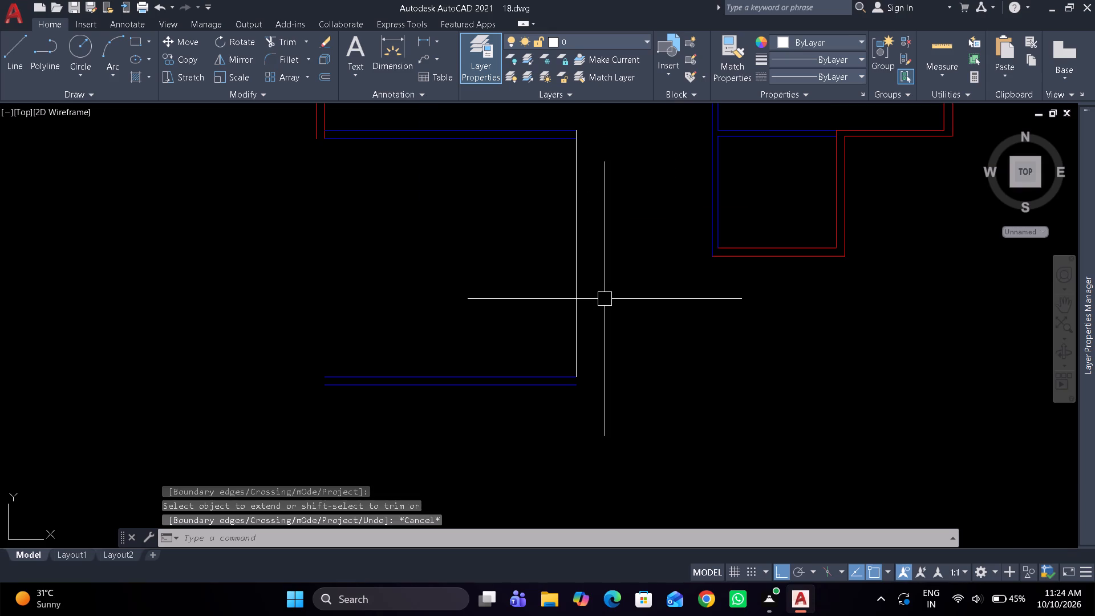
text(o)
key(space)
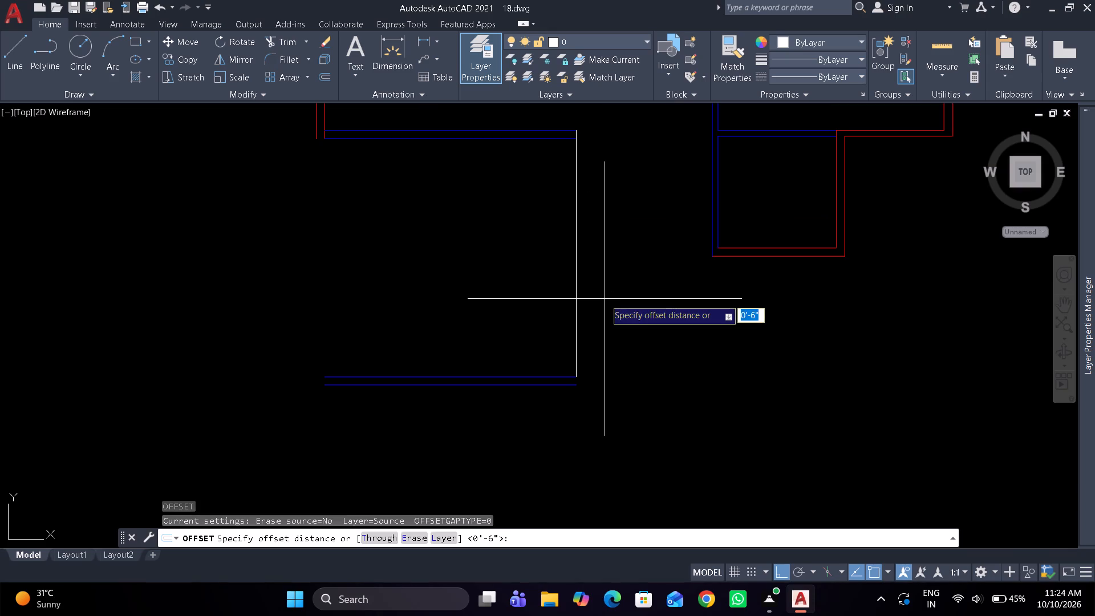
text(4")
key(Return)
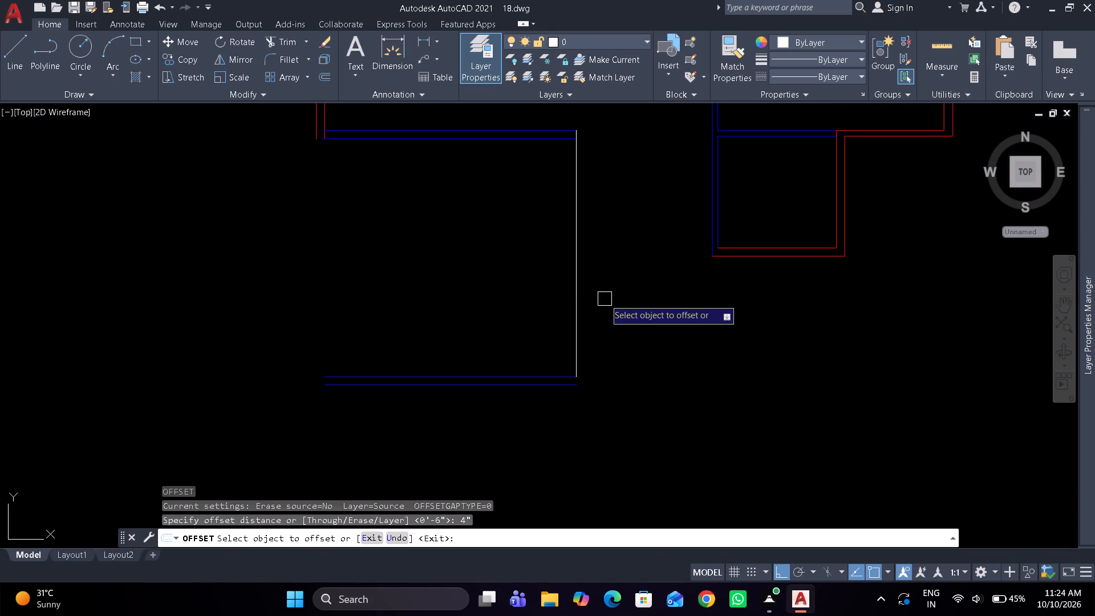
drag(571, 274, 565, 274)
click(513, 275)
key(space)
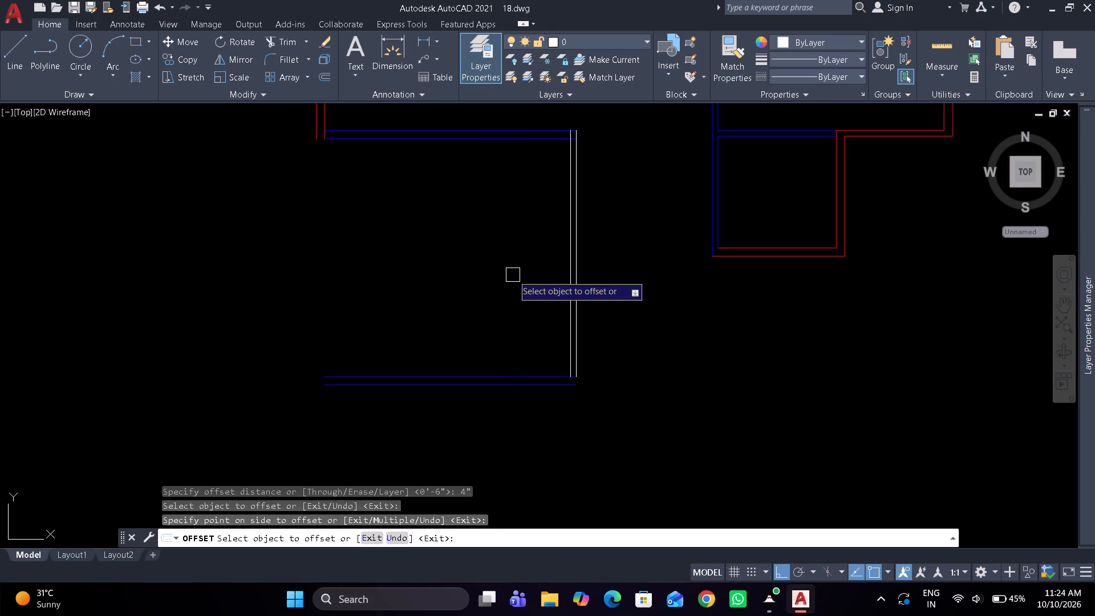
Extend both red horizontal exterior wall lines west to the new inner white vertical line.
text(ex)
key(space)
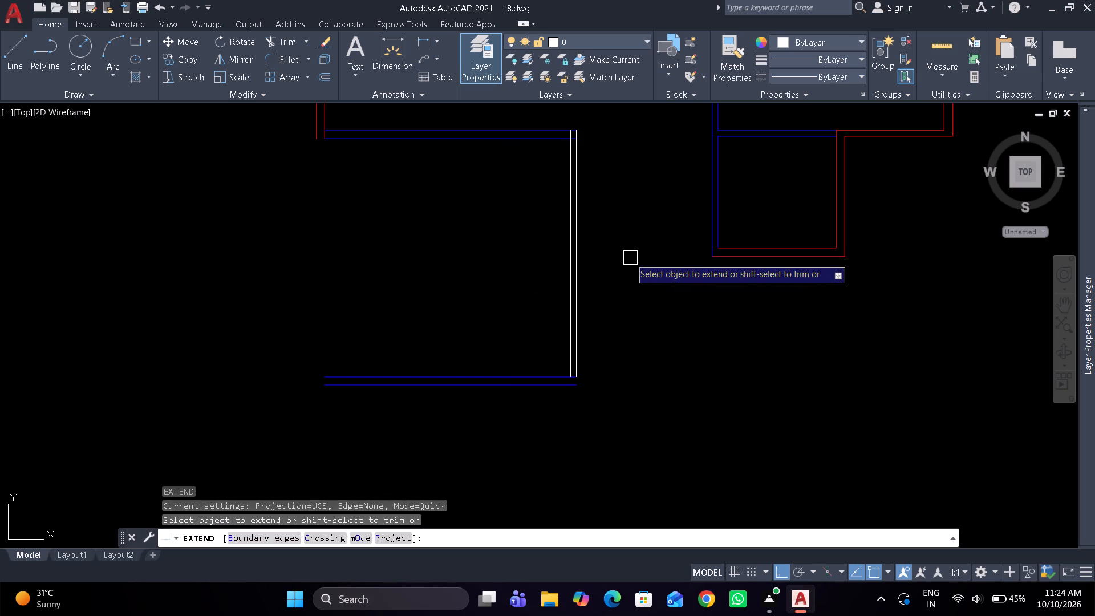
text(b)
key(space)
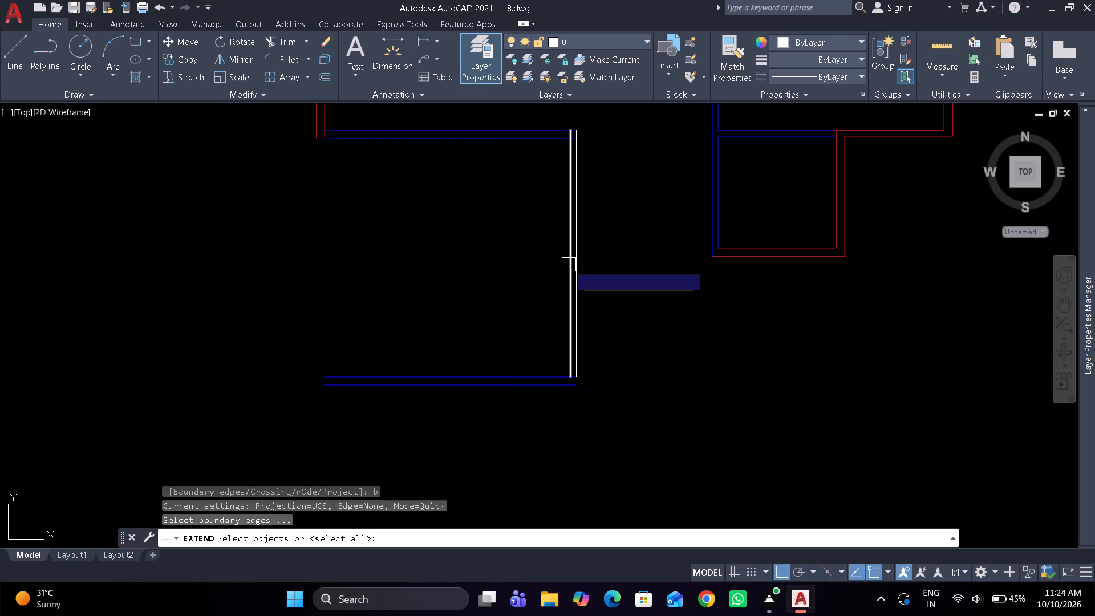
click(569, 265)
key(space)
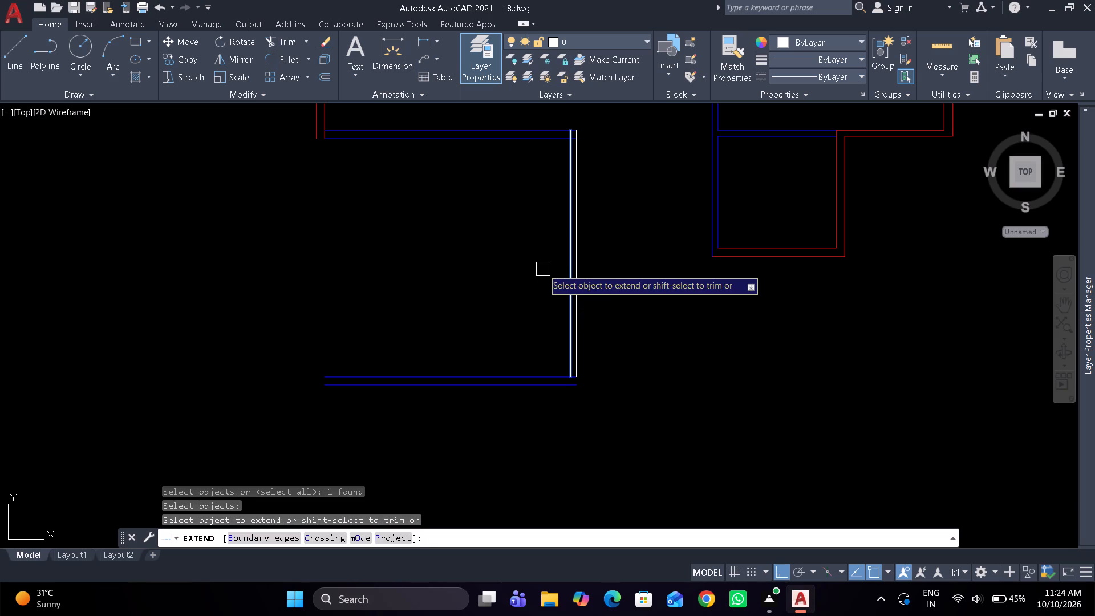
click(741, 217)
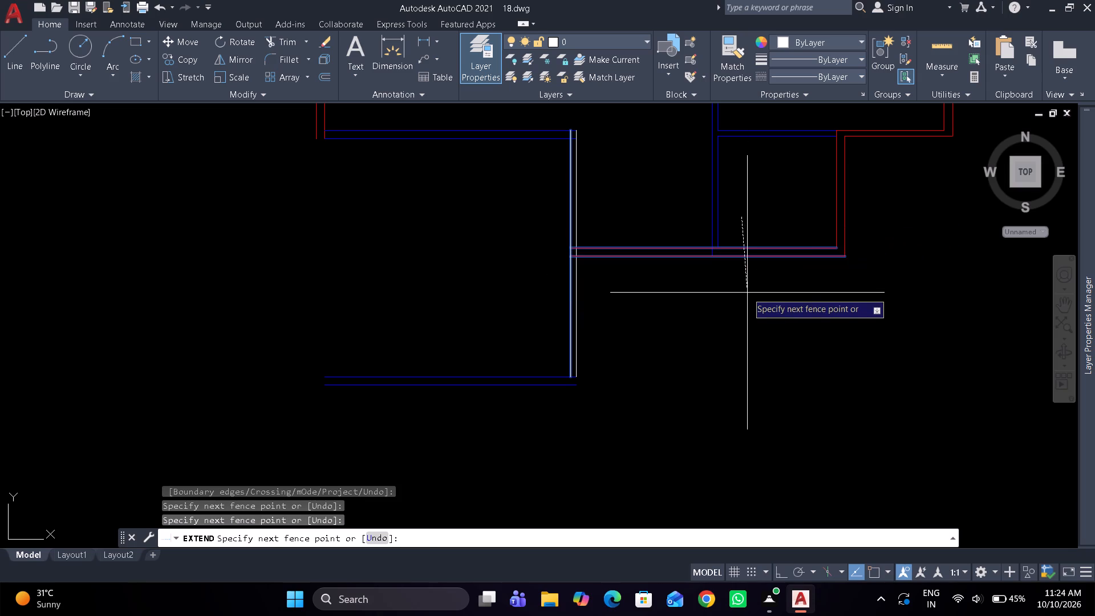
click(747, 293)
key(space)
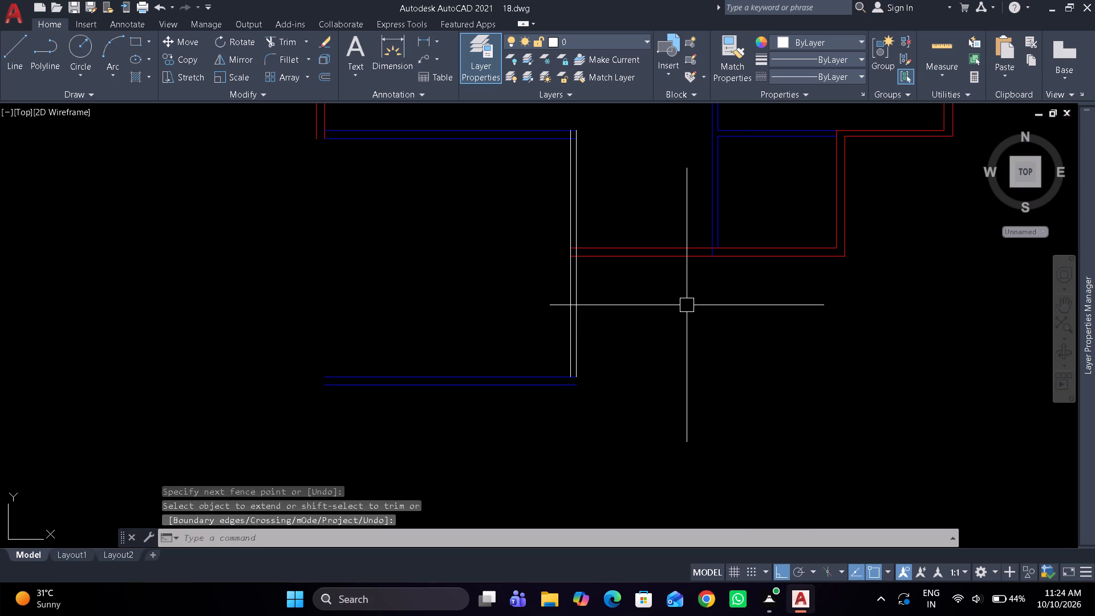
Trim the overlapping red, white and blue line pieces where the white and blue vertical walls meet the red horizontal wall.
key(t)
key(r)
key(space)
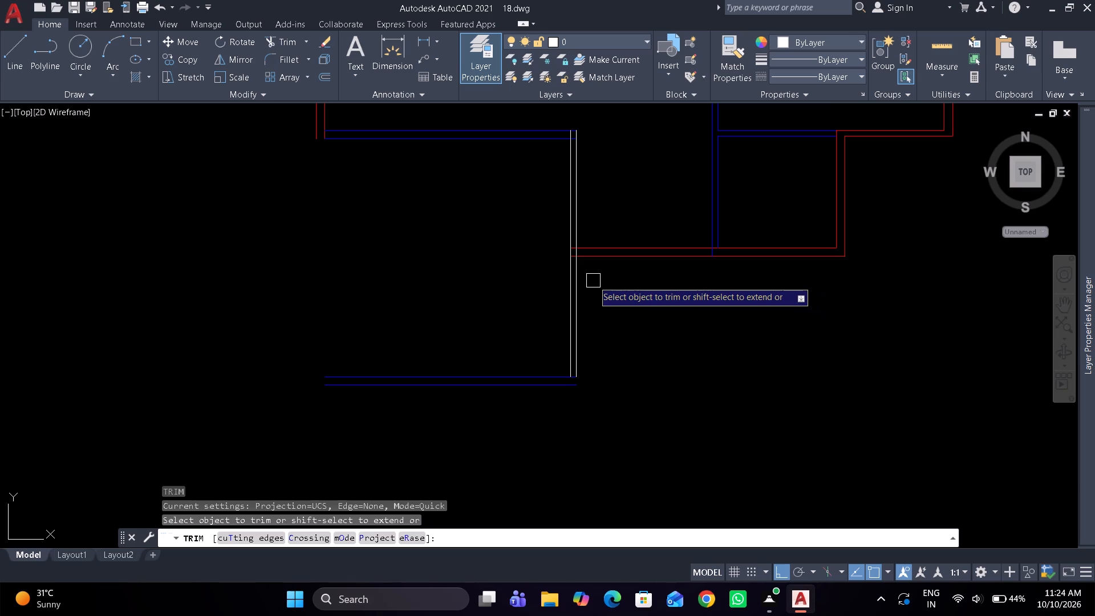
scroll(591, 275, up, 3)
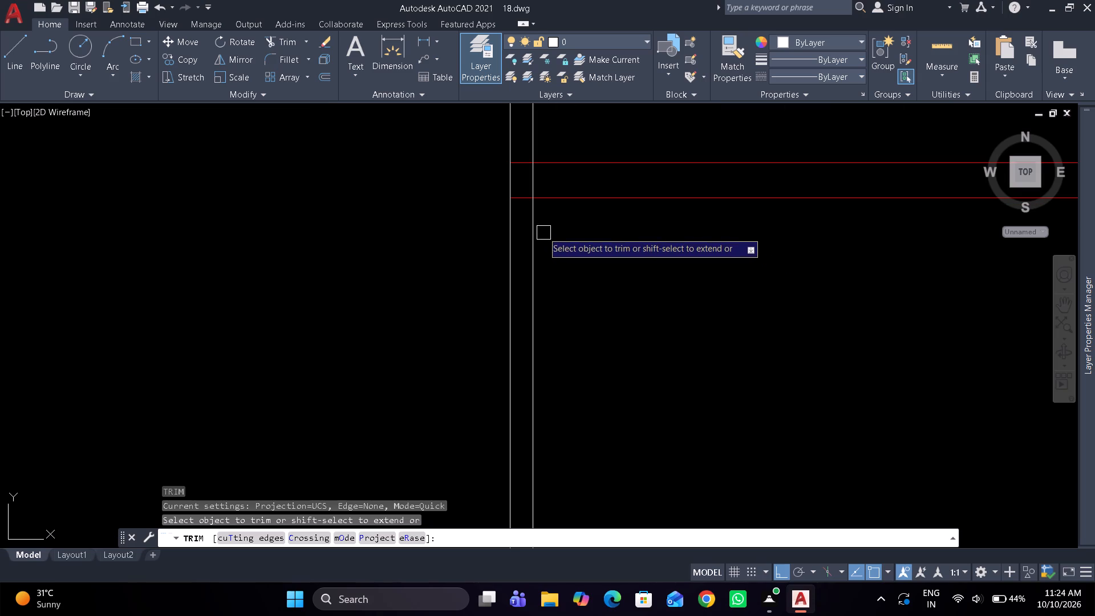
click(524, 202)
click(537, 177)
scroll(609, 262, down, 3)
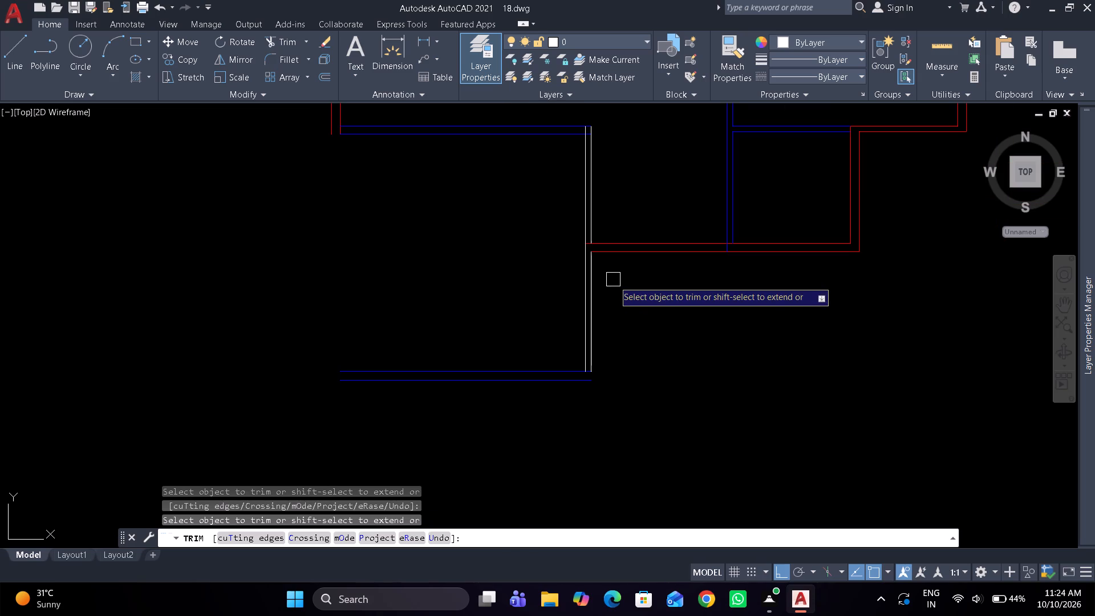
scroll(742, 248, up, 3)
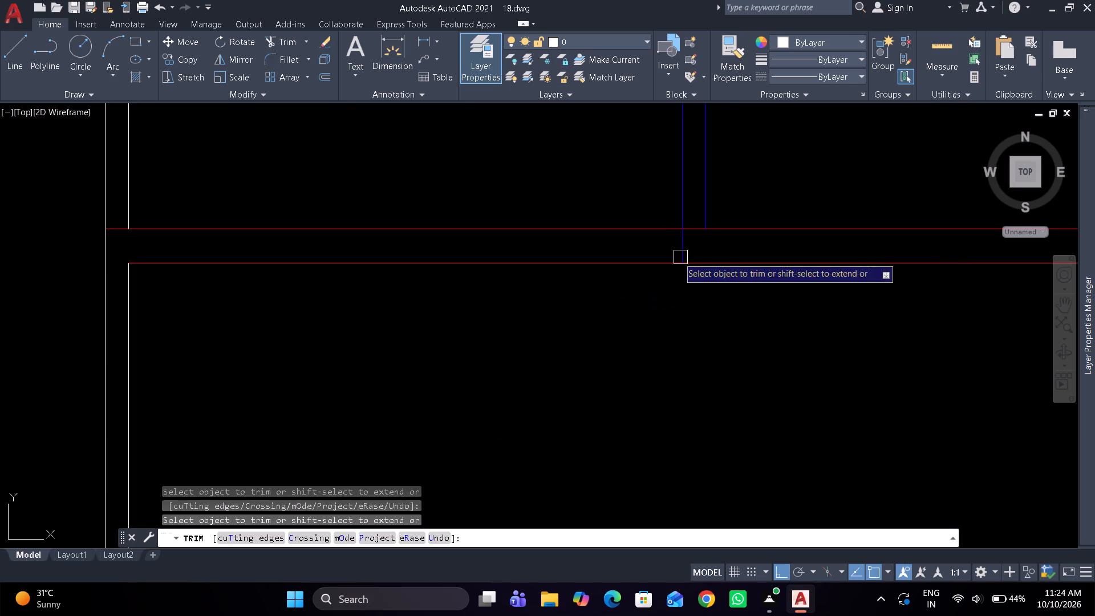
click(685, 243)
scroll(623, 327, down, 3)
key(space)
middle_drag(585, 359, 663, 297)
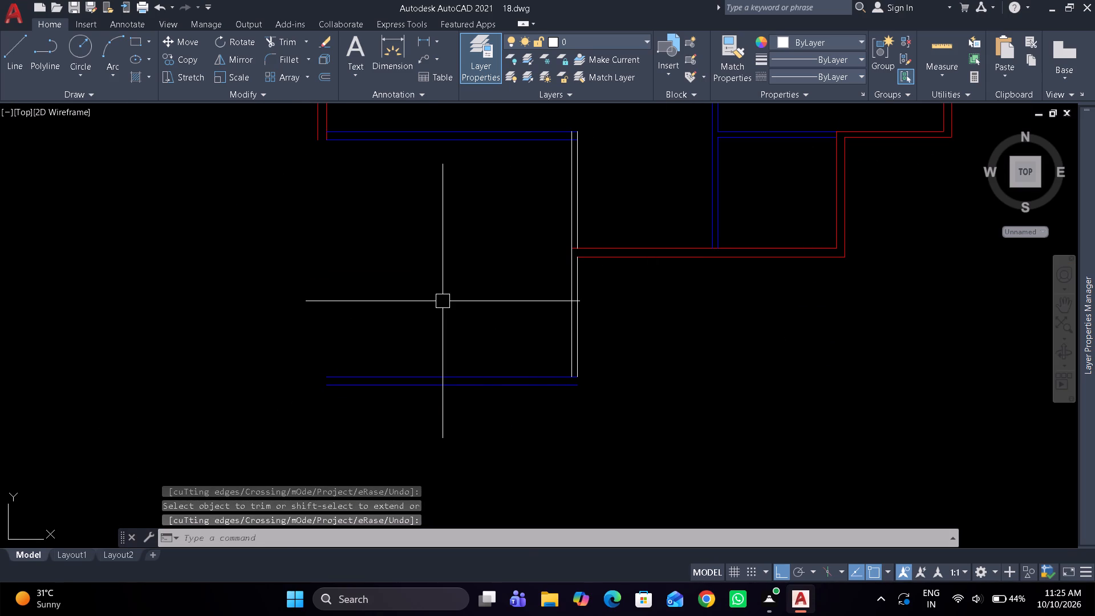
Offset the inner white vertical line 16' to the west for the room's west wall.
text(o 16)
text(')
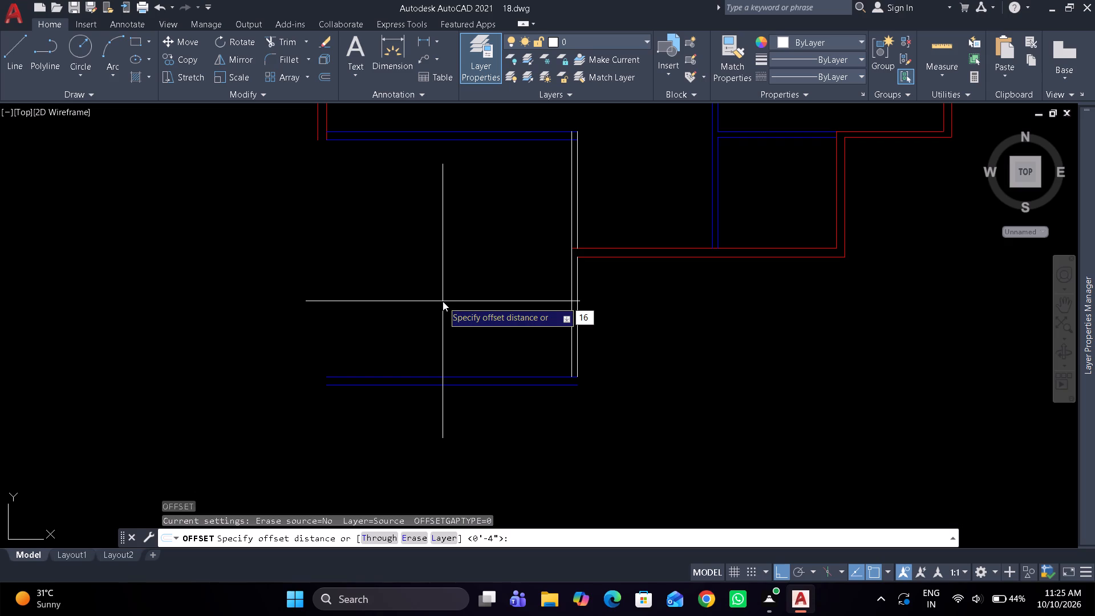
key(space)
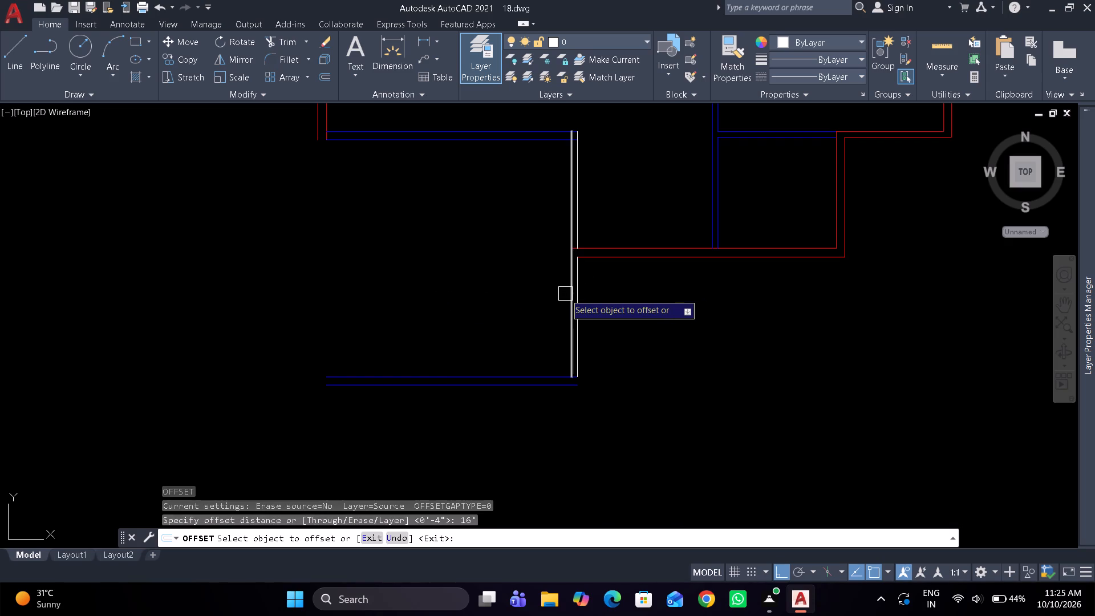
click(569, 294)
click(495, 290)
key(space)
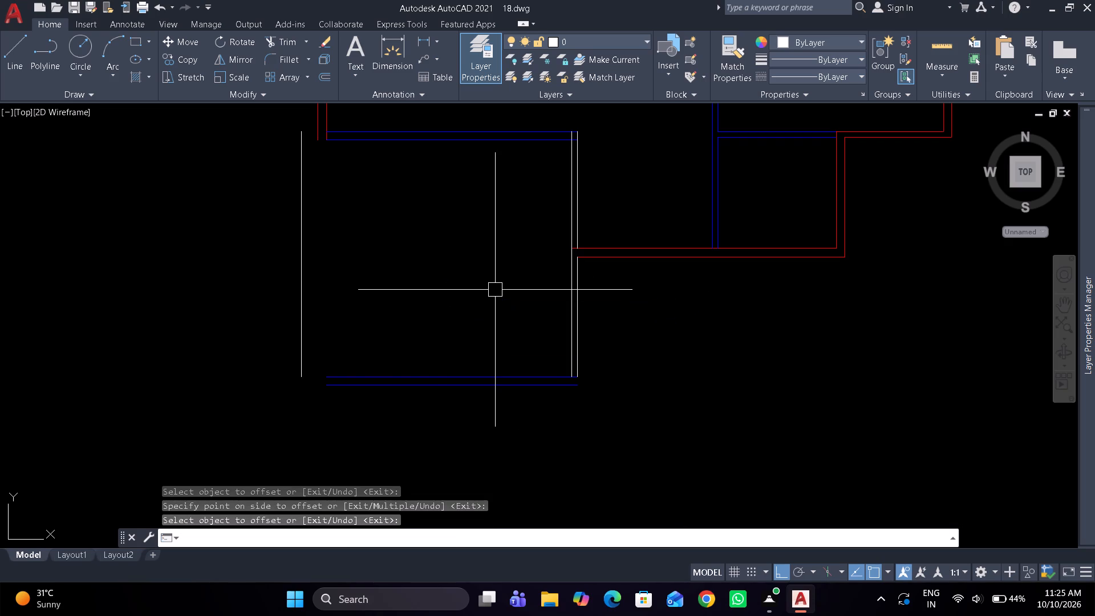
Offset the new west wall line 6 inches outward to the west.
text(o 6")
key(Return)
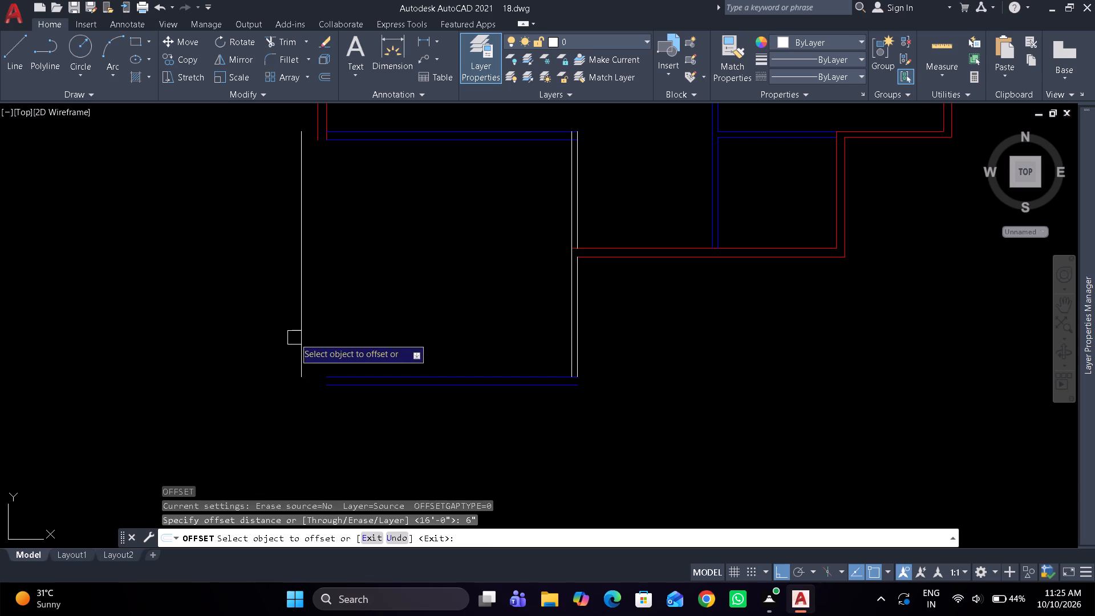
drag(302, 333, 289, 333)
click(169, 333)
key(space)
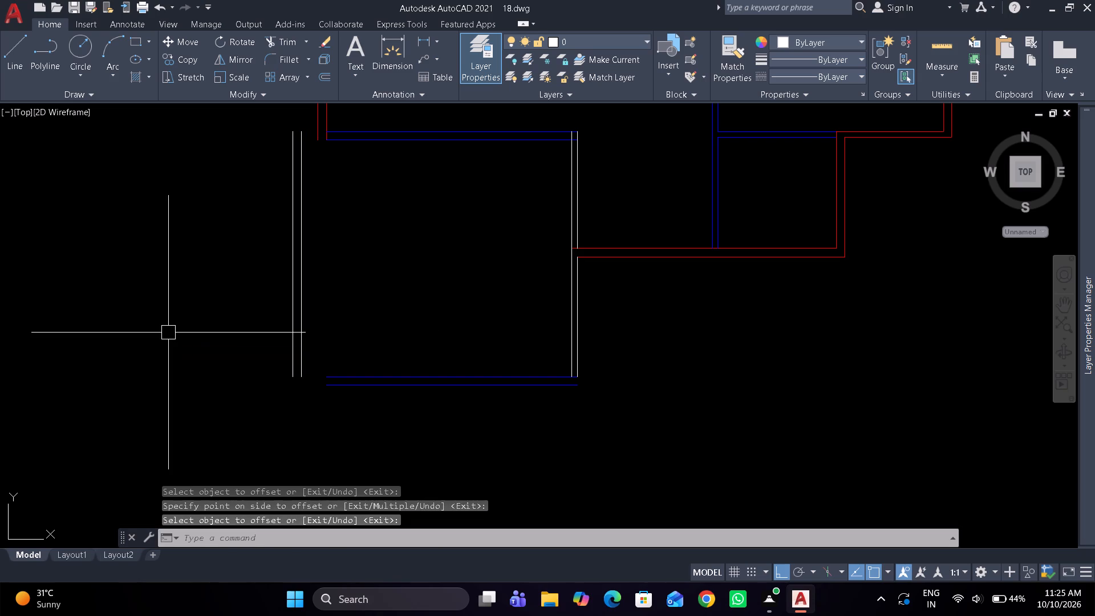
Fillet the inner and outer west wall lines to the bottom and top blue wall lines with zero radius, using Multiple.
text(f m)
key(space)
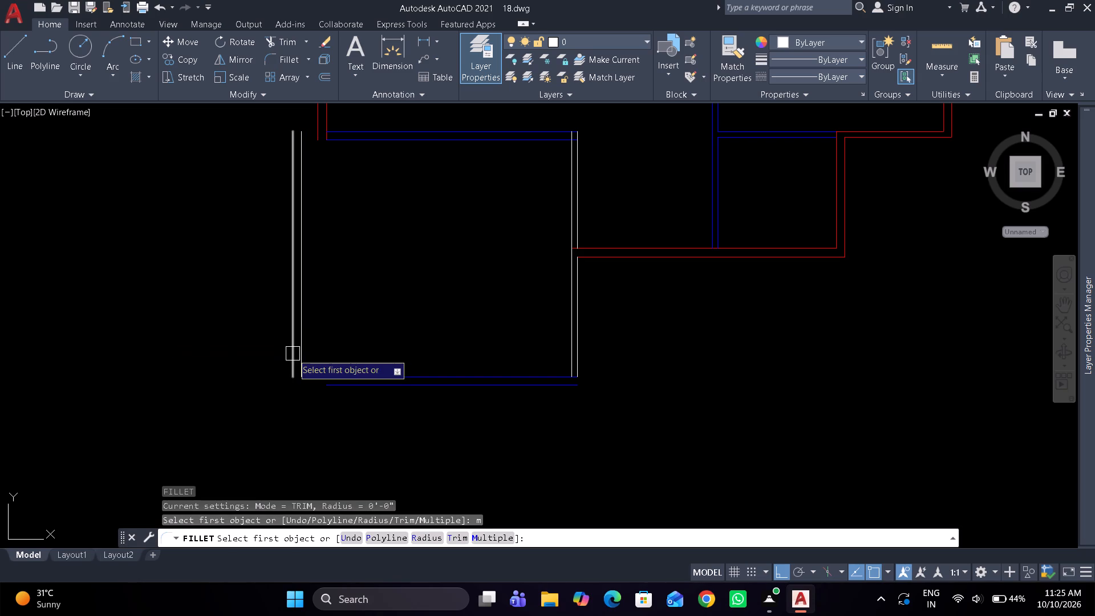
drag(302, 337, 313, 334)
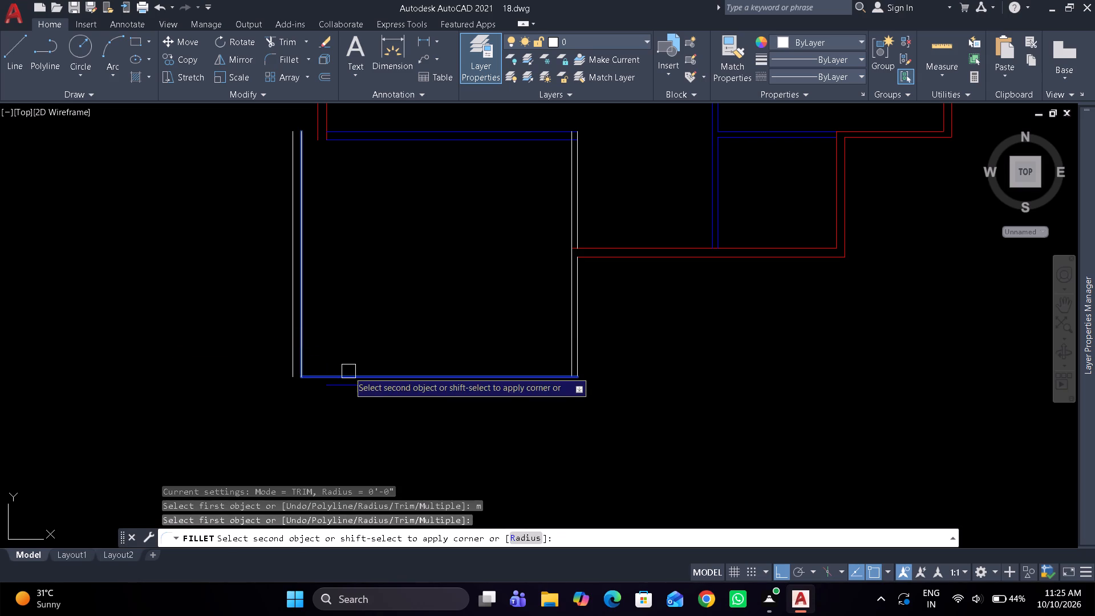
click(348, 371)
click(342, 387)
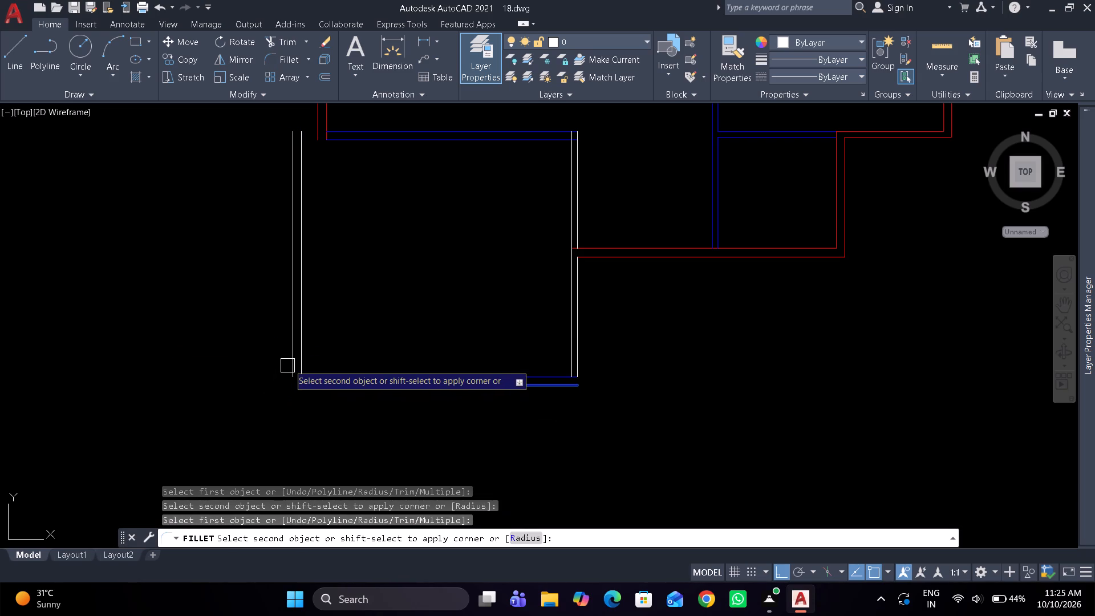
drag(289, 364, 282, 364)
scroll(313, 167, up, 2)
click(287, 154)
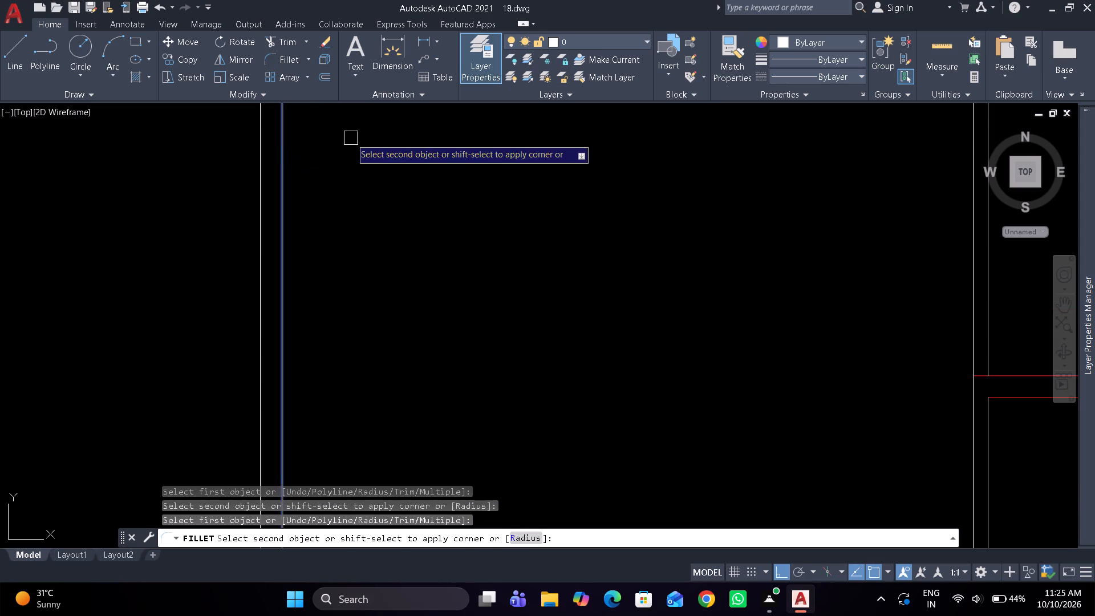
middle_drag(351, 138, 362, 275)
click(380, 236)
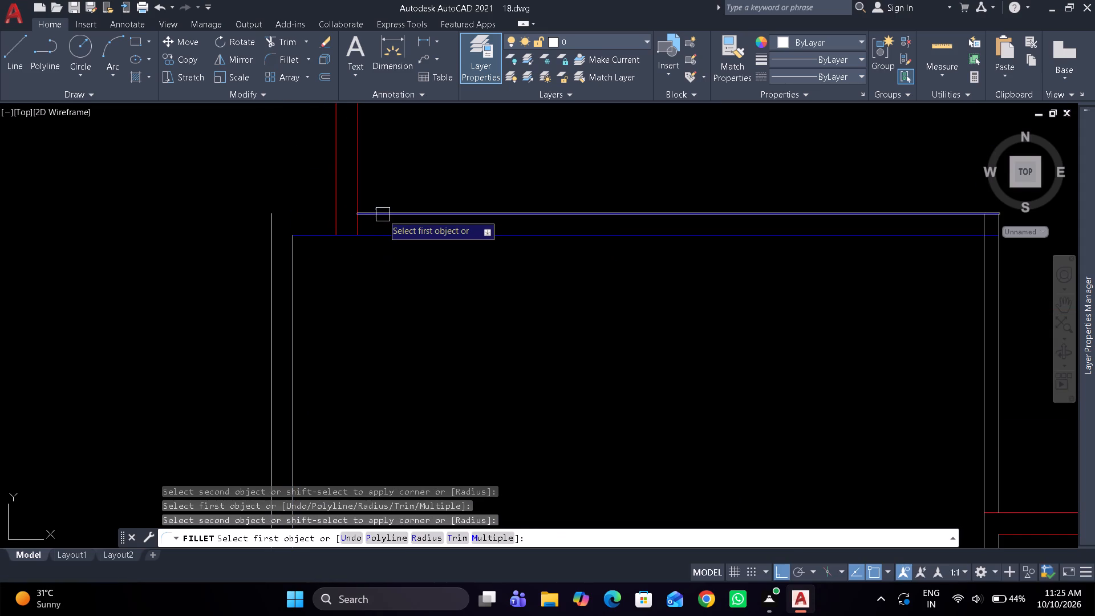
click(383, 214)
click(273, 221)
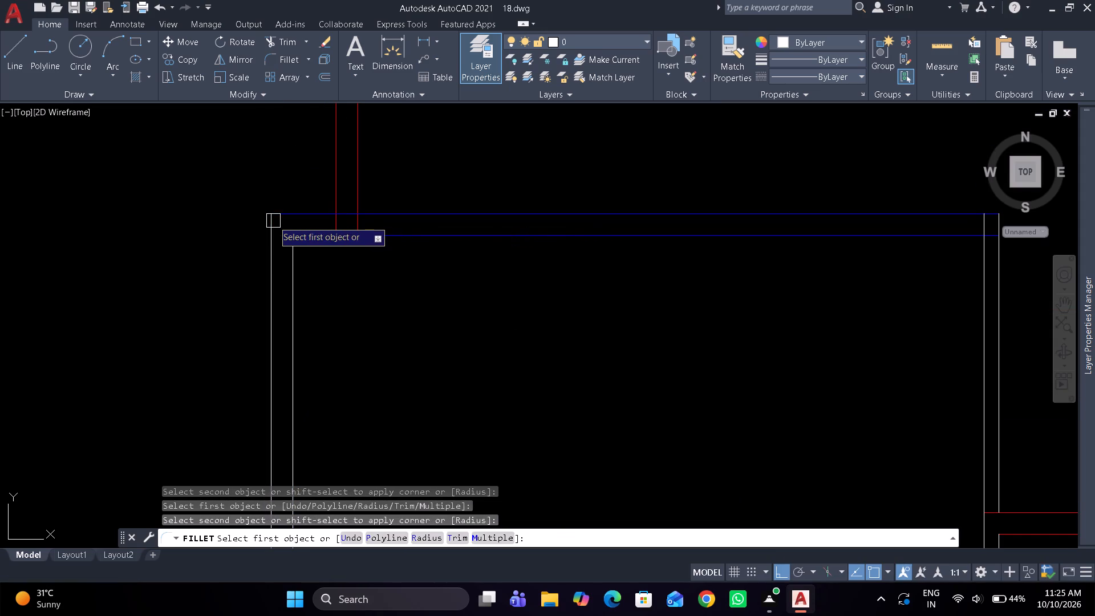
key(Escape)
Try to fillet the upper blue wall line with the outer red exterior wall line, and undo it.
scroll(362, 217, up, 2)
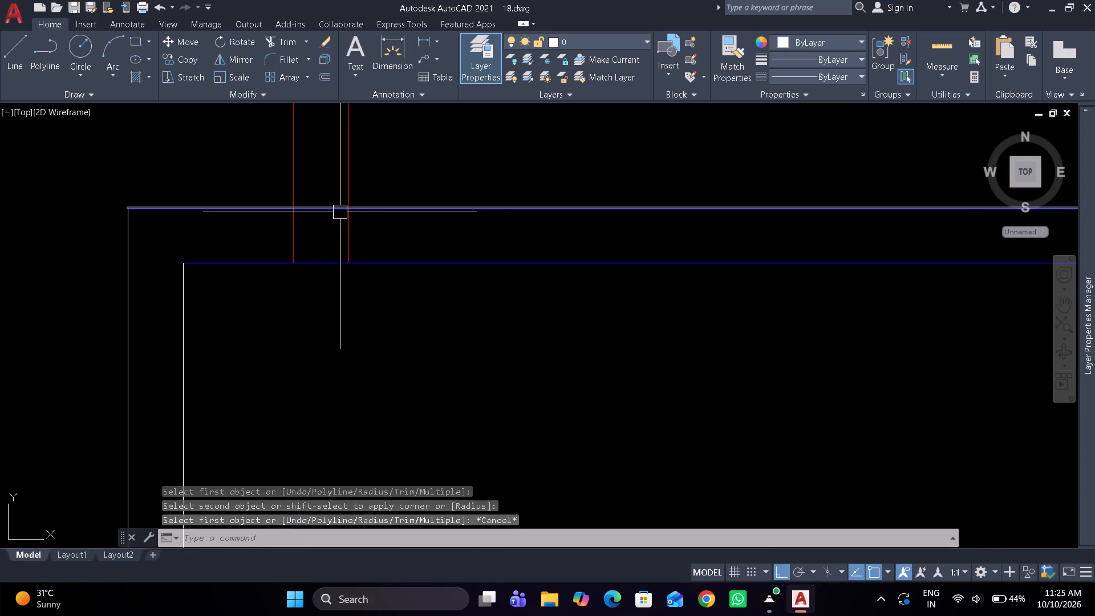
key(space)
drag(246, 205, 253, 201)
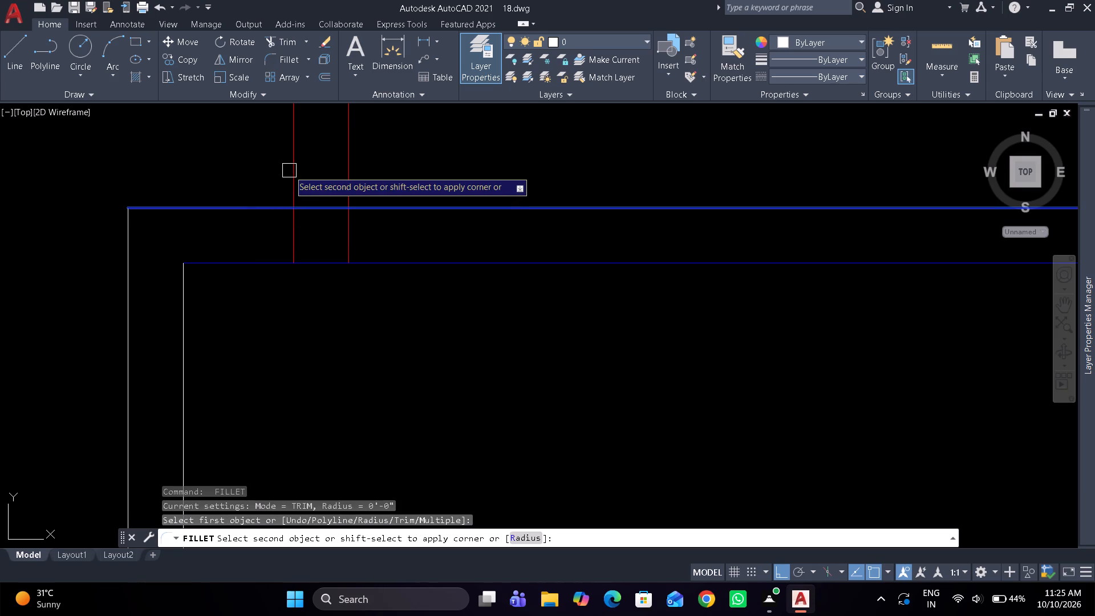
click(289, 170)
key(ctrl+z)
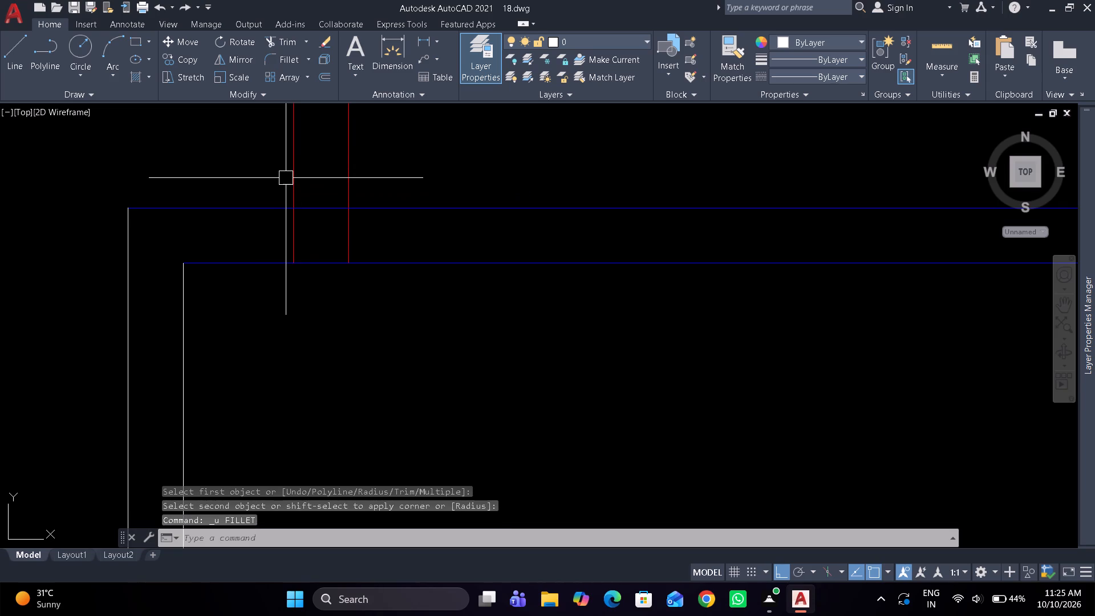
Trim the upper blue line between the red lines, the outer red line's stub, and the lower blue line west of the inner red line.
text(tr)
key(space)
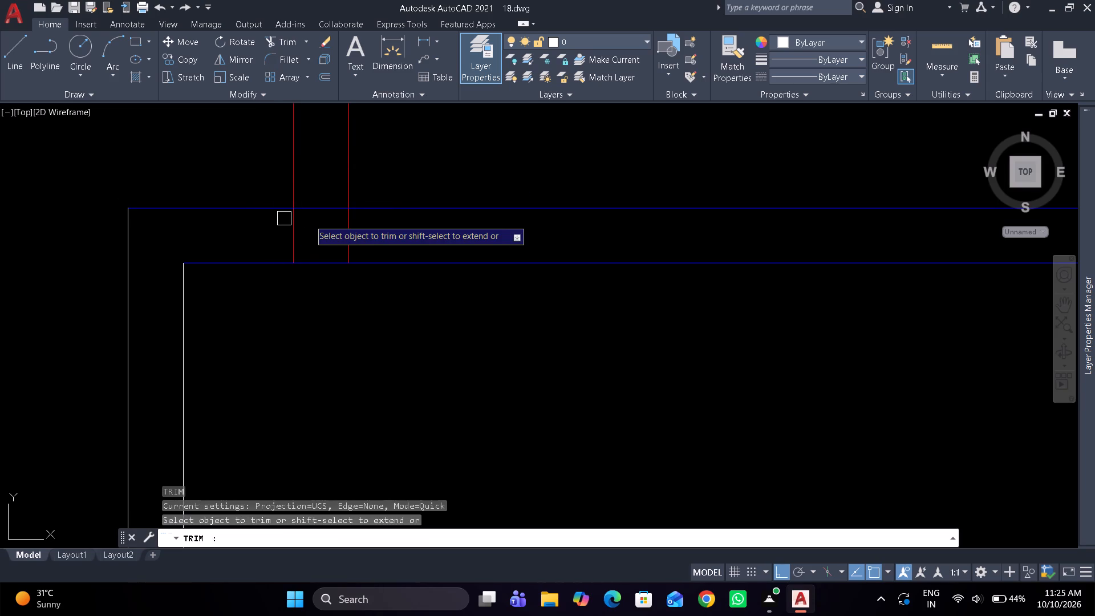
click(319, 208)
click(294, 229)
key(space)
scroll(294, 229, down, 3)
scroll(292, 249, up, 2)
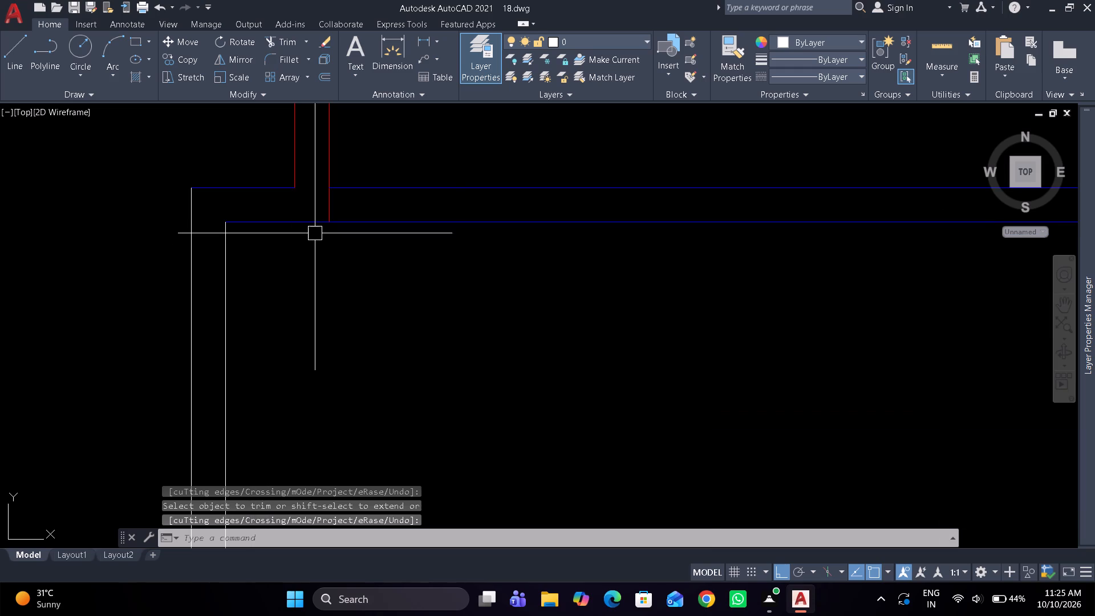
key(space)
click(306, 224)
key(space)
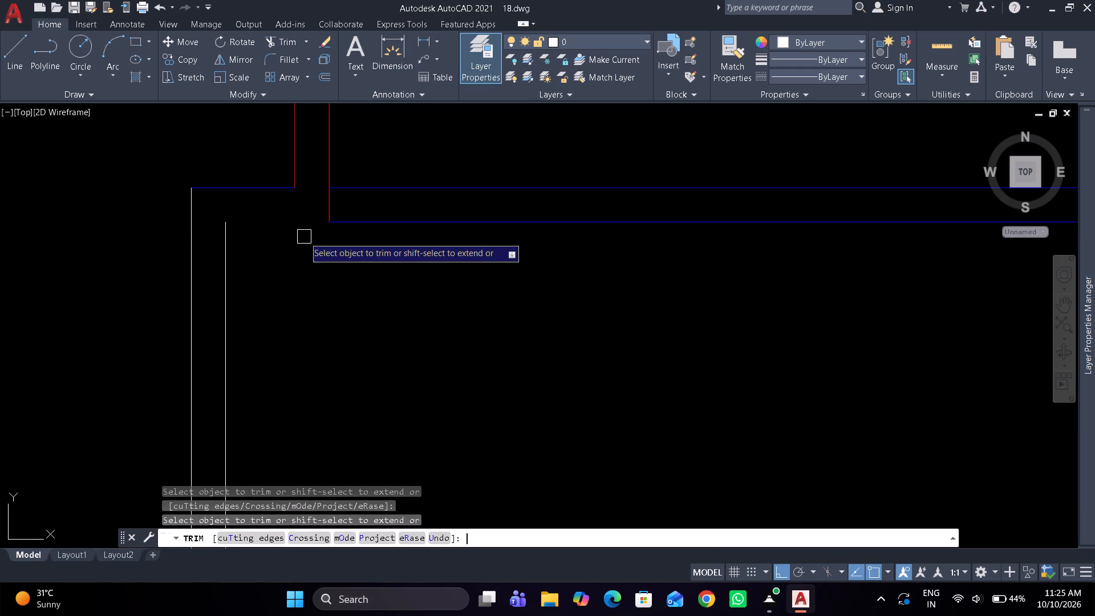
Draw a horizontal line from the inner west wall line's top end to the inner red line's bottom end.
text(l)
key(space)
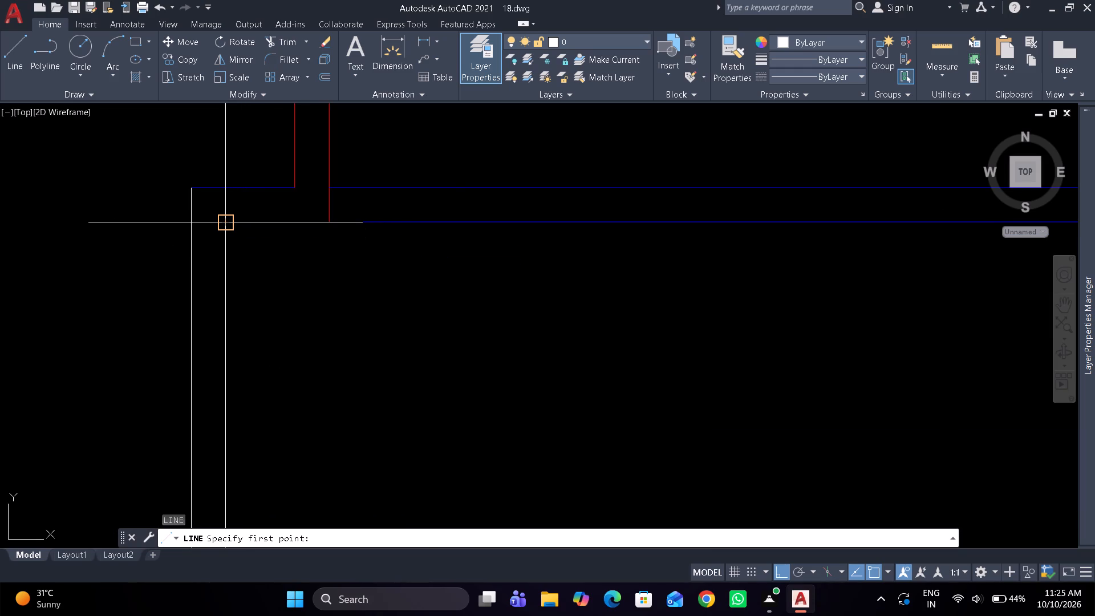
drag(233, 224, 248, 224)
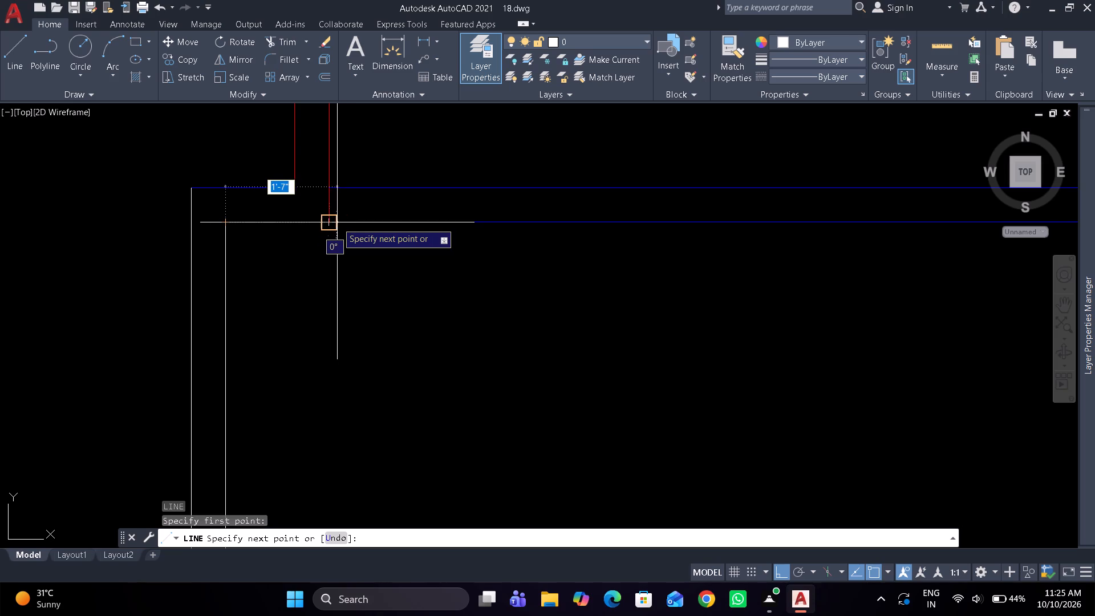
click(330, 220)
key(Escape)
Assign the lower-left room's west, south and east wall lines and the short northwest connecting lines to the Outer Wall layer.
scroll(305, 257, down, 2)
drag(299, 269, 284, 262)
click(244, 236)
click(274, 226)
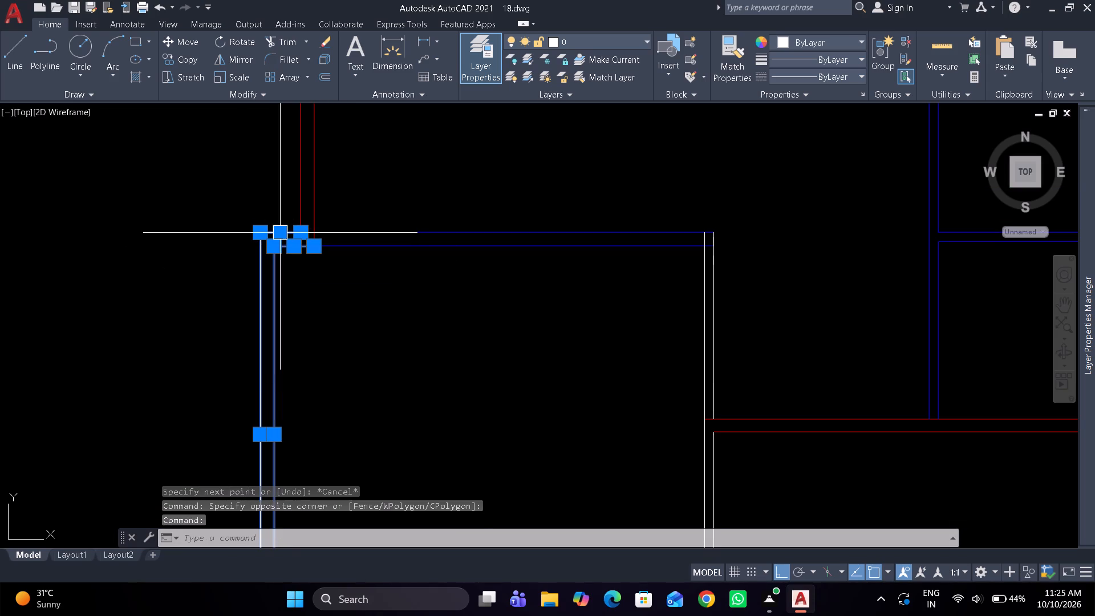
scroll(171, 225, down, 2)
scroll(253, 363, up, 1)
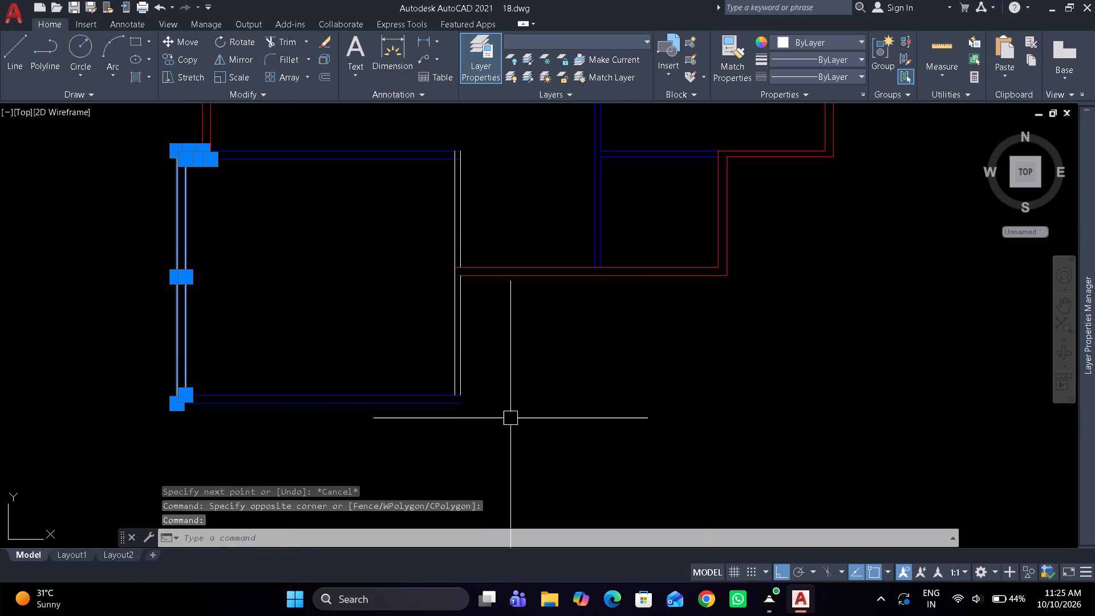
drag(510, 432, 488, 424)
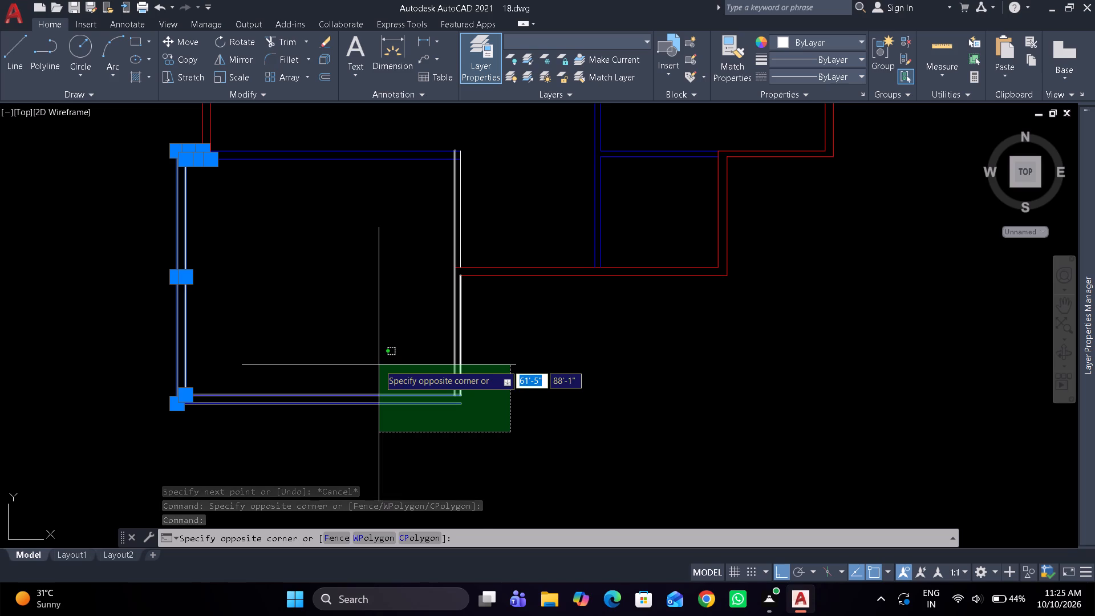
click(379, 364)
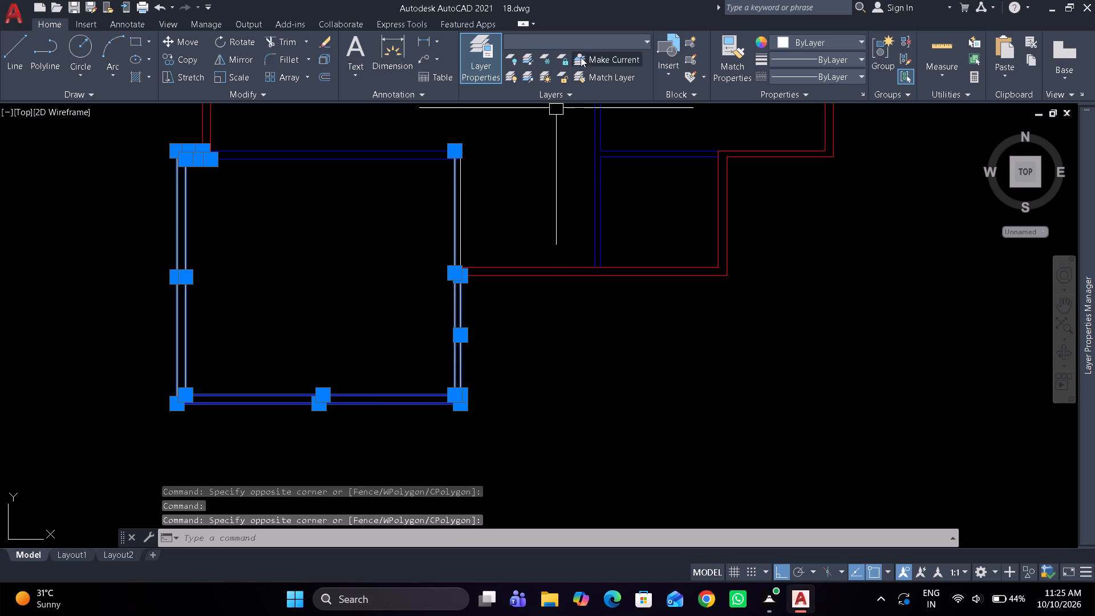
click(581, 44)
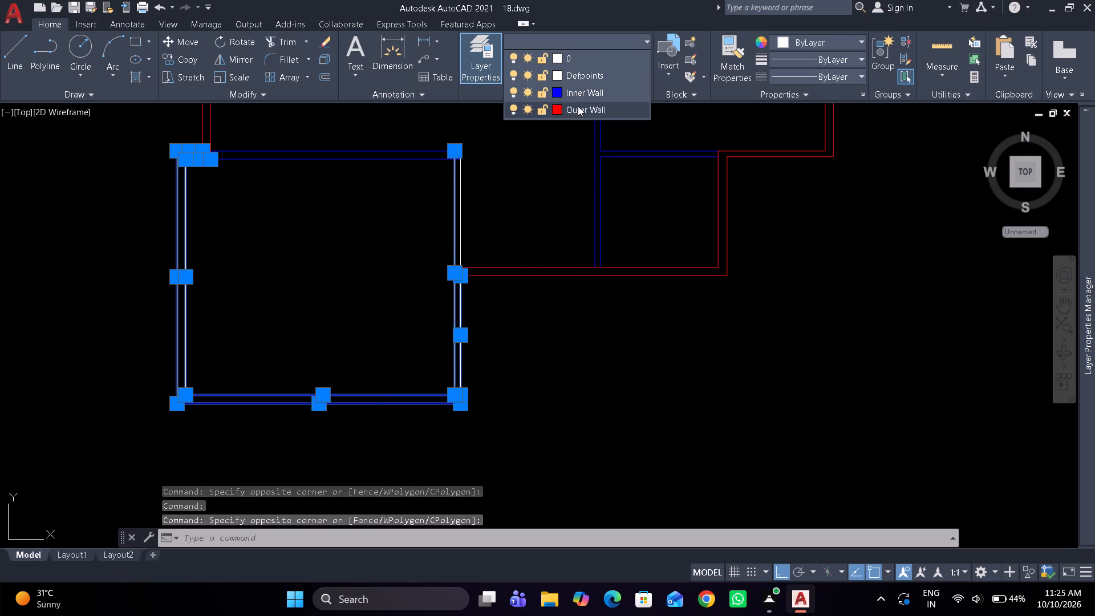
click(578, 106)
key(Escape)
Shorten the lower-left room's inner east wall line by stretching its top end down to the red horizontal wall's upper line.
scroll(473, 244, up, 1)
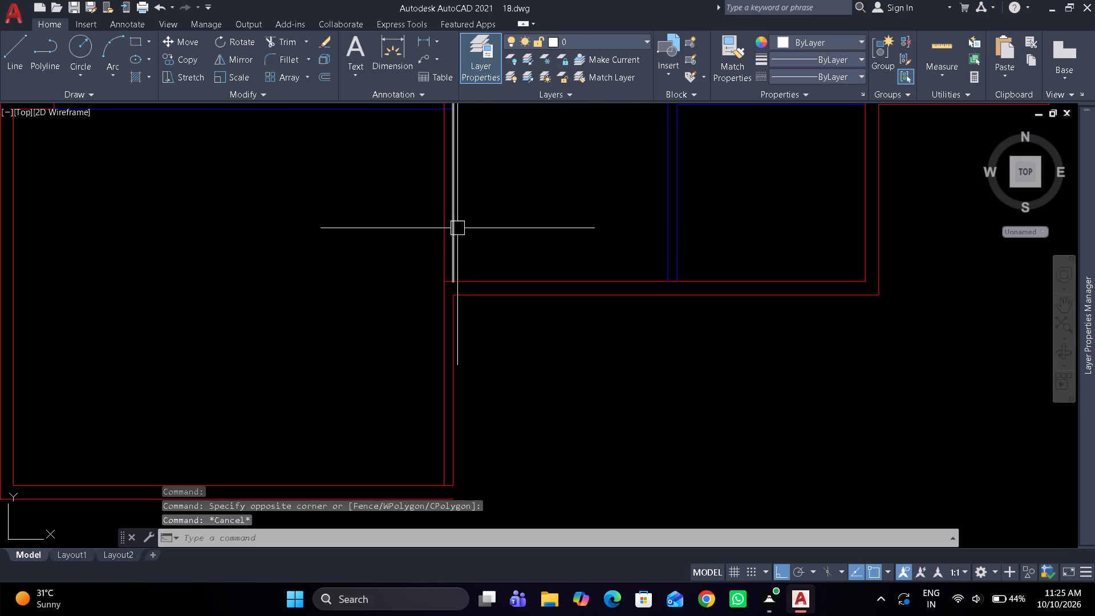
click(447, 214)
middle_drag(415, 202, 412, 260)
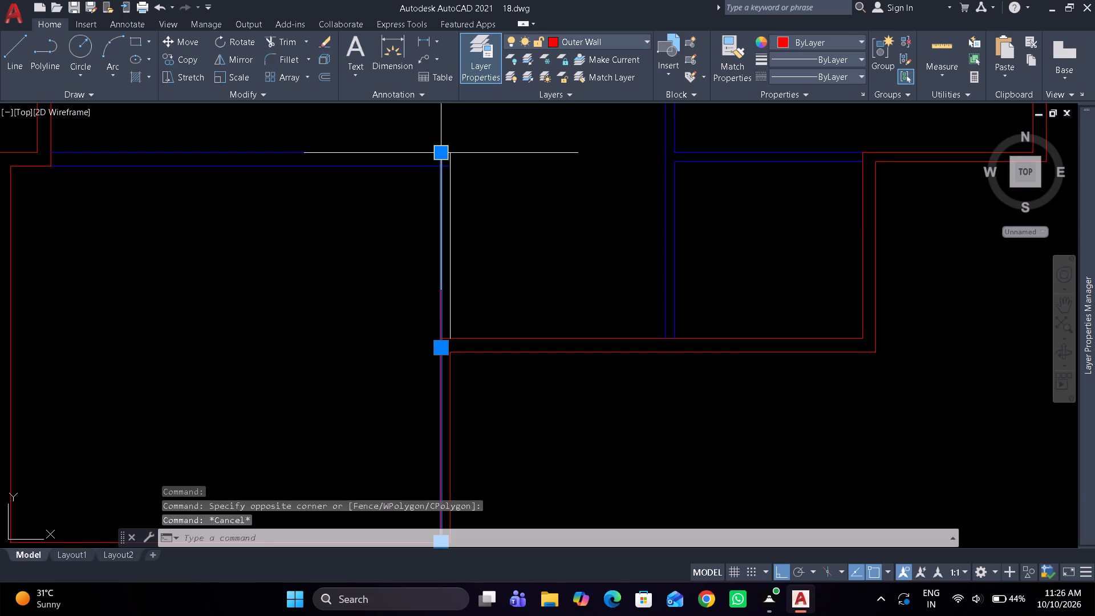
click(443, 154)
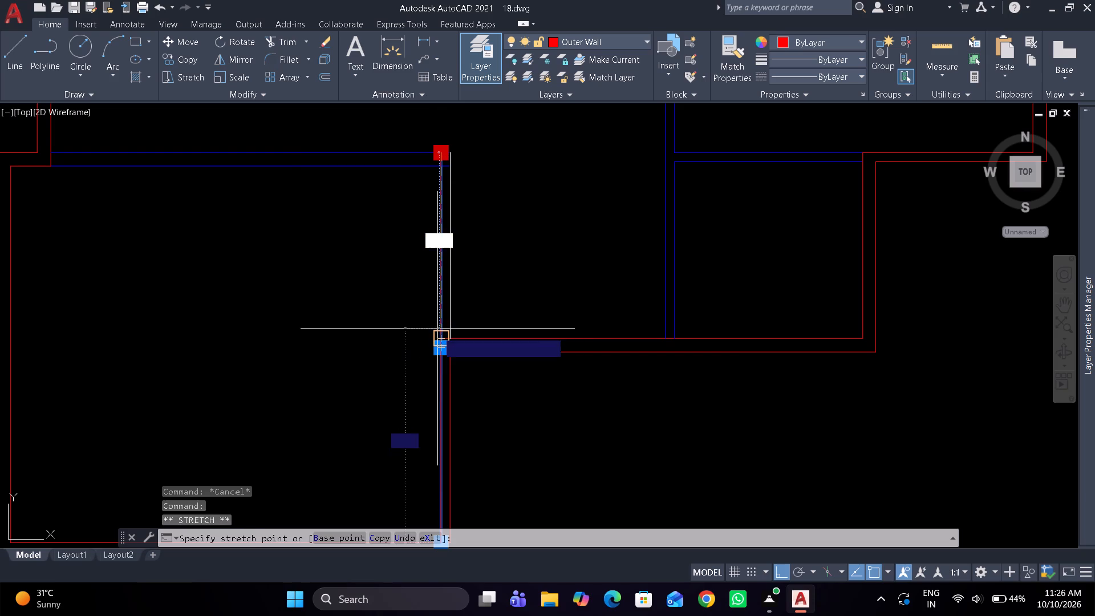
click(437, 333)
key(Escape)
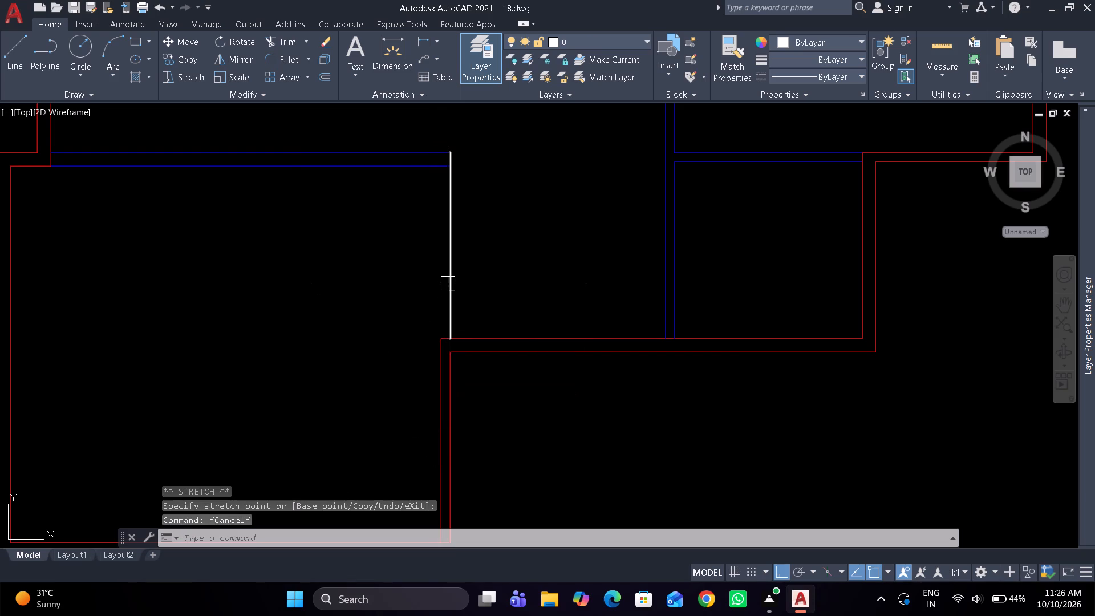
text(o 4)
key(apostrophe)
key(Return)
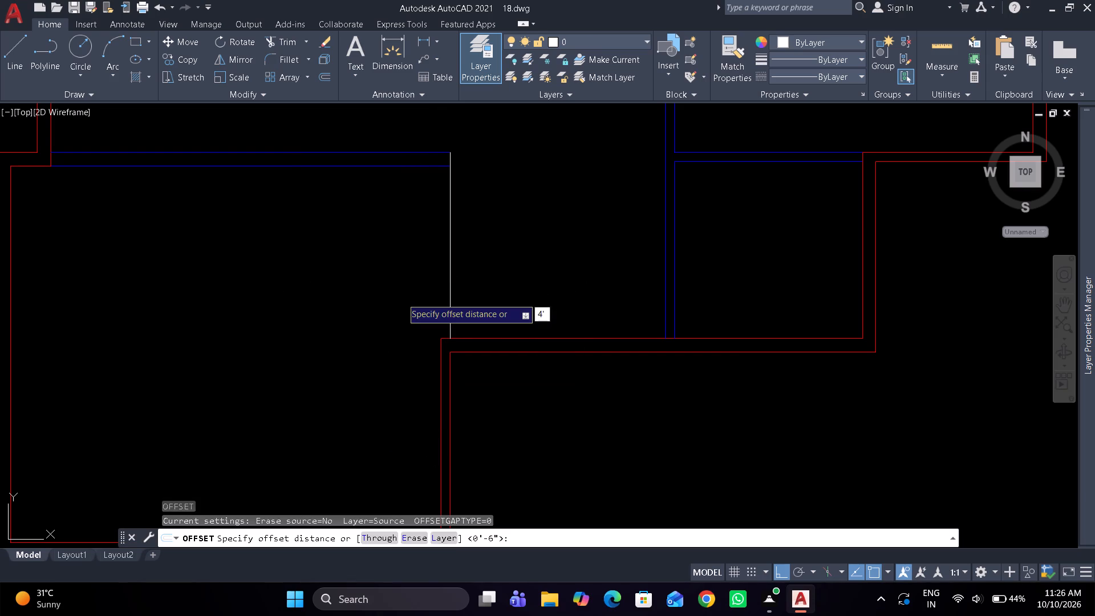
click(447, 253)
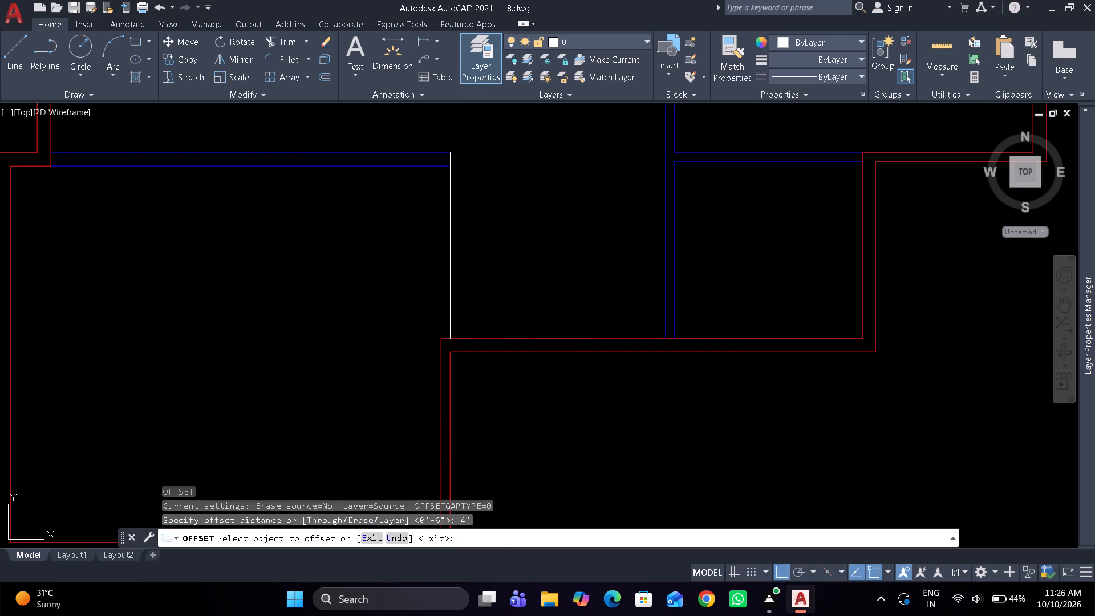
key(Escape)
Offset the white vertical line at the lower-left room's east side by 4" toward the room's interior.
key(space)
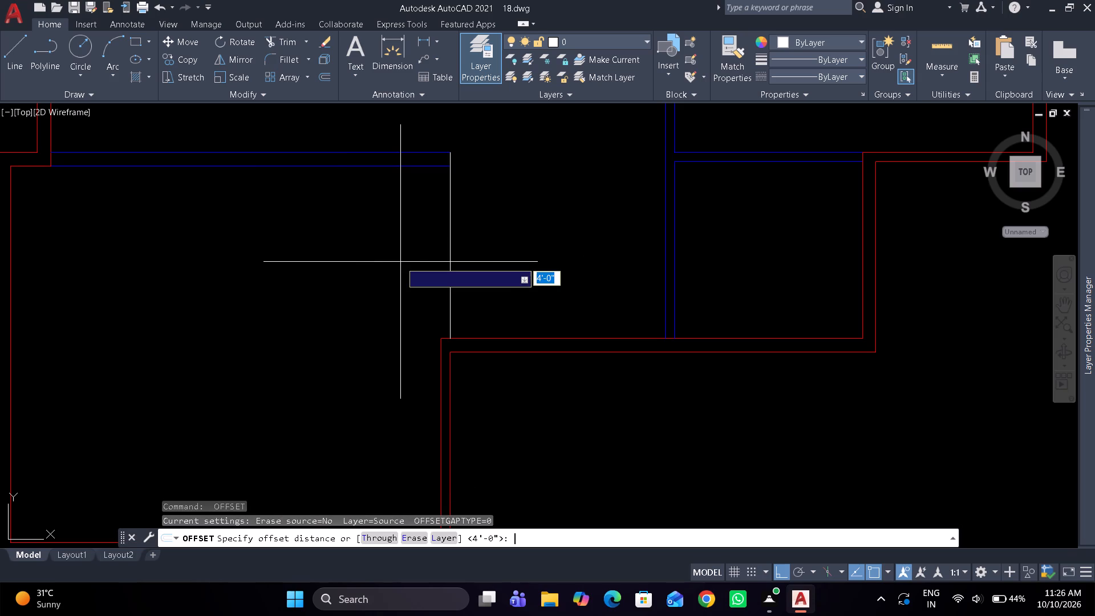
text(4")
key(space)
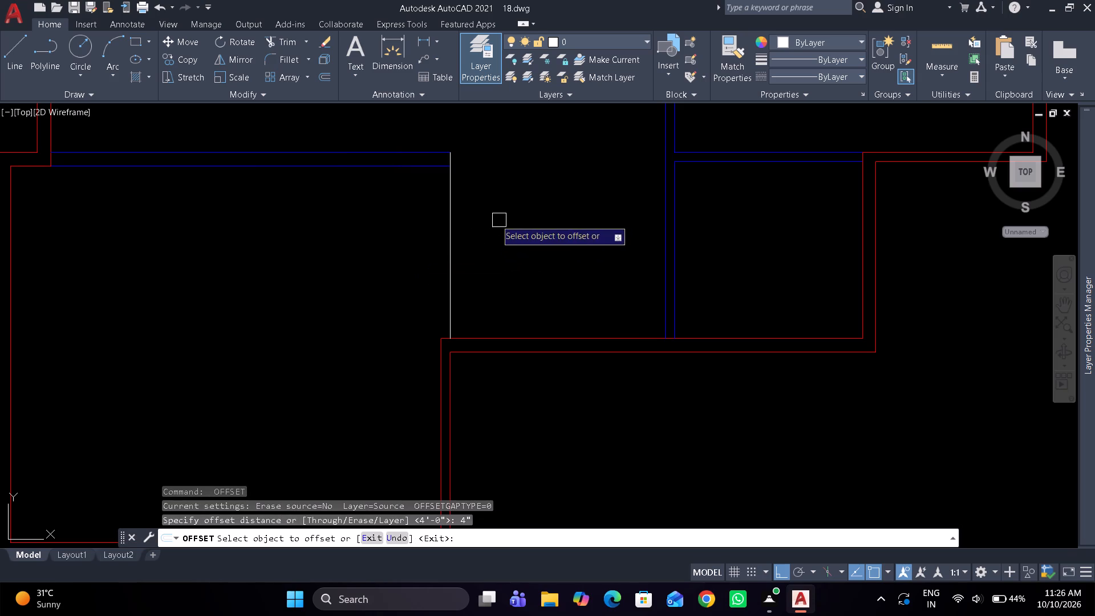
click(449, 232)
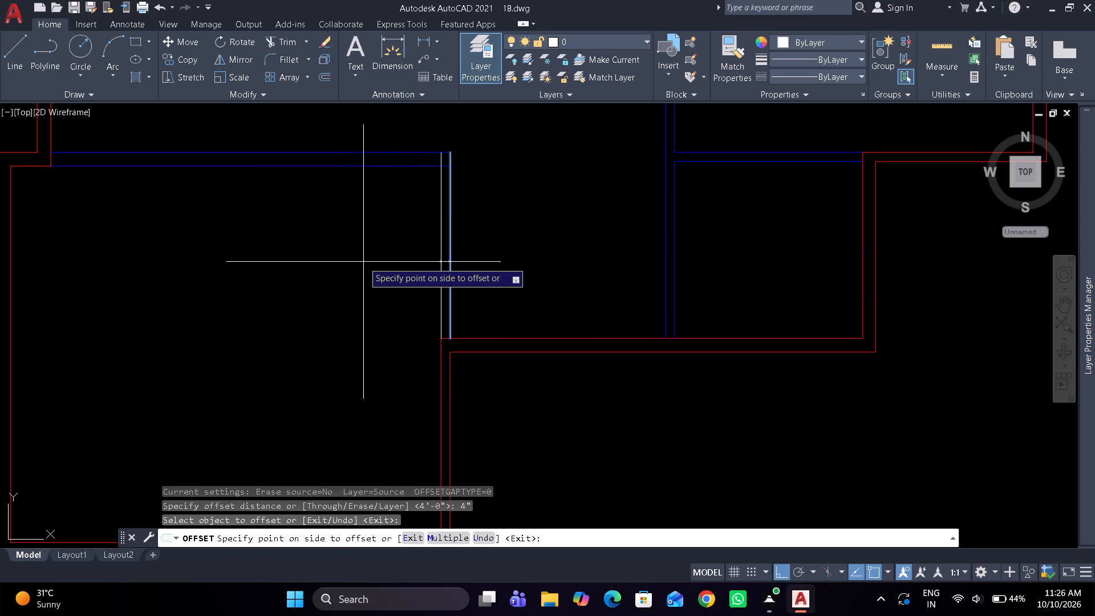
click(363, 262)
key(space)
Trim the offset line's stub above the lower blue line and that blue line's end between the two white verticals.
text(tr)
key(space)
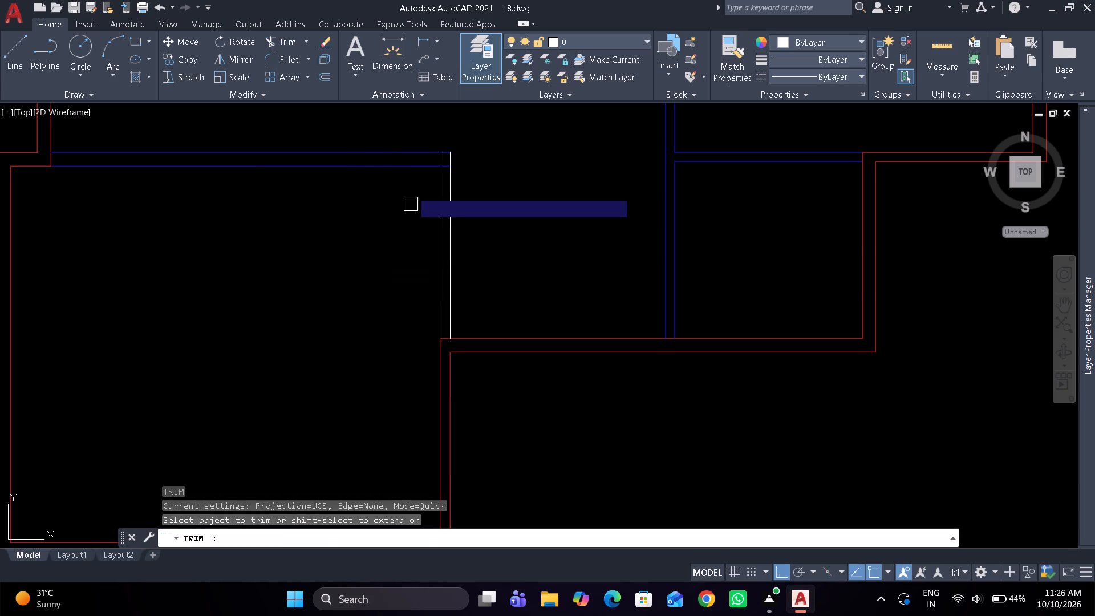
scroll(414, 185, up, 2)
scroll(455, 136, up, 1)
drag(472, 124, 517, 163)
key(space)
scroll(513, 163, down, 4)
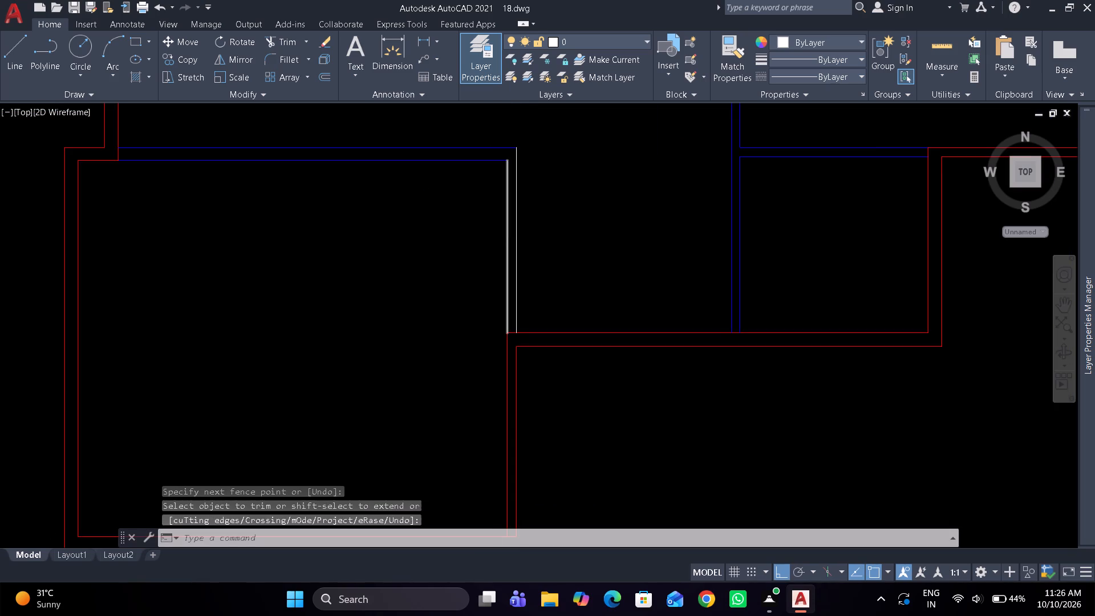
Assign the two white vertical lines on the lower-left room's east side to the Inner Wall layer.
scroll(521, 194, up, 1)
drag(528, 198, 465, 200)
click(446, 201)
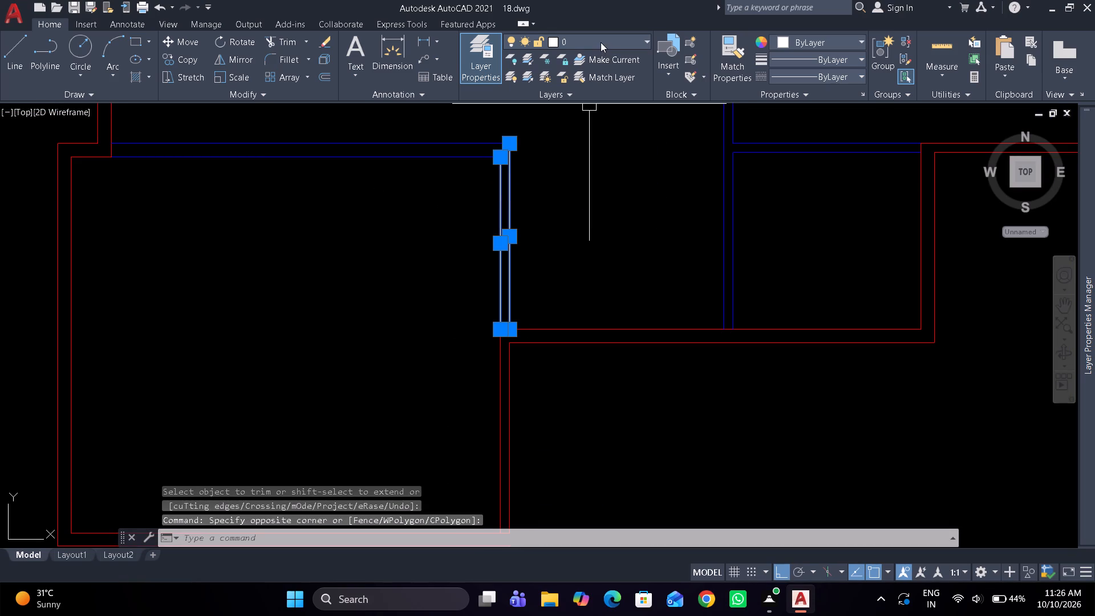
click(601, 42)
click(594, 88)
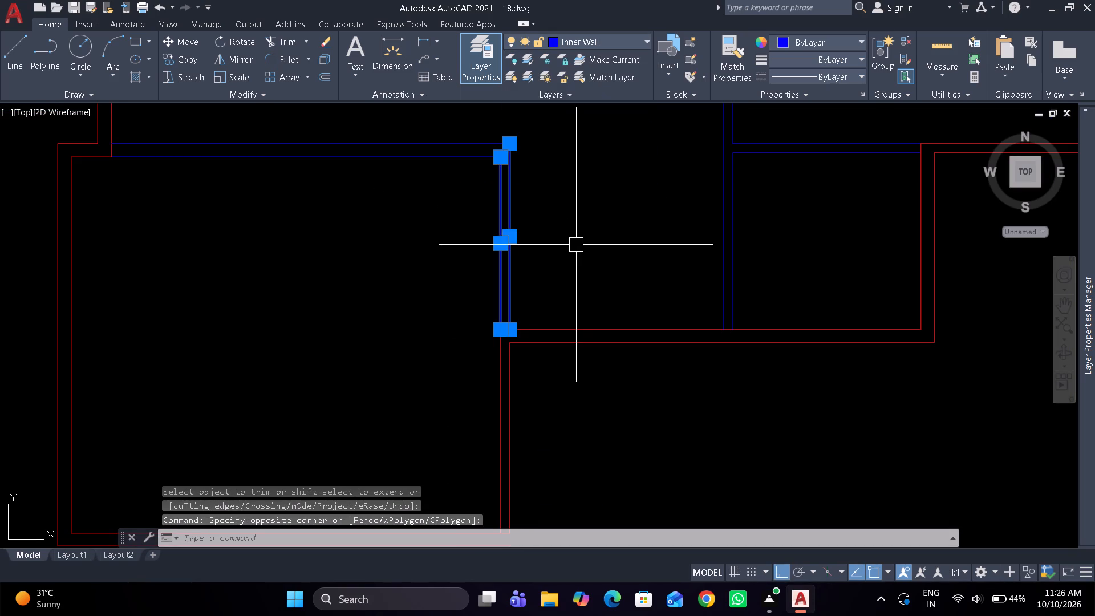
key(Escape)
Examine the whole floor plan, checking the southern wall corners and the upper-left room's walls.
scroll(576, 245, down, 3)
middle_drag(571, 249, 432, 344)
scroll(548, 282, down, 1)
scroll(430, 331, up, 1)
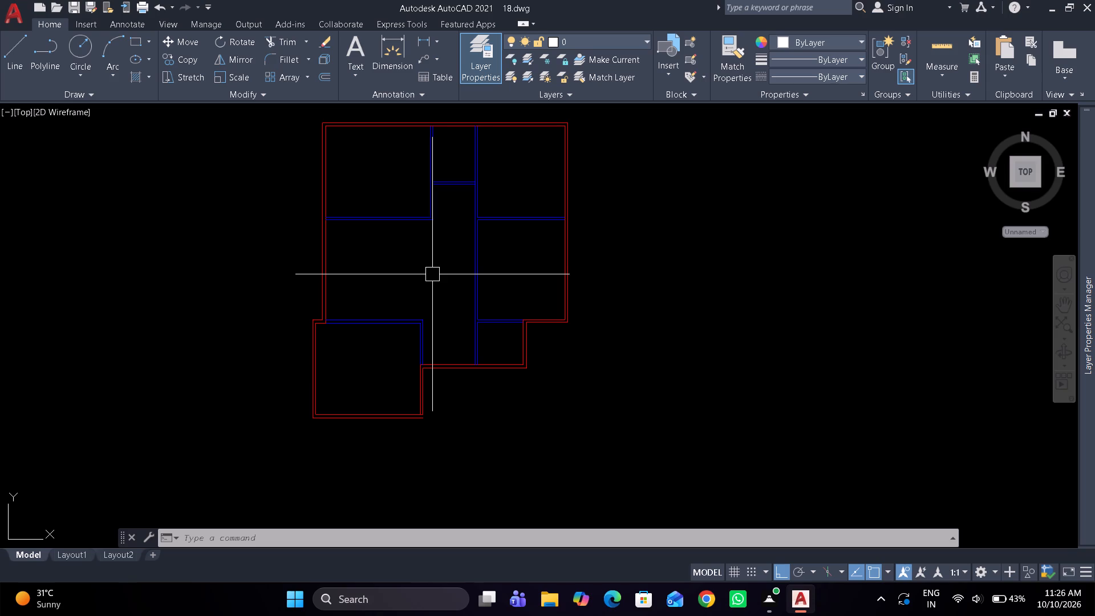
scroll(471, 409, up, 1)
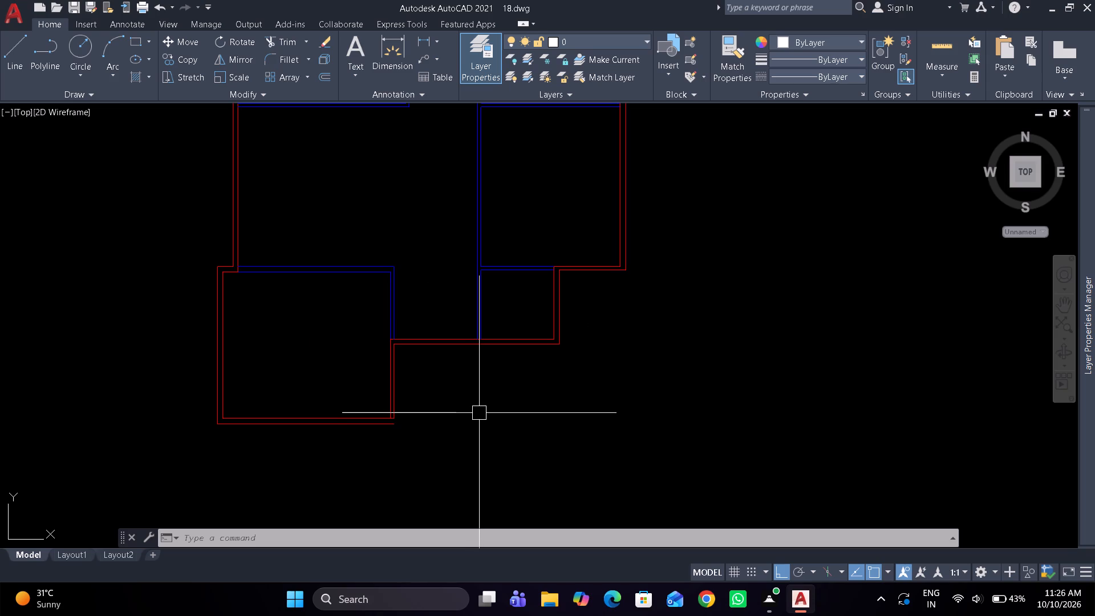
scroll(474, 391, up, 2)
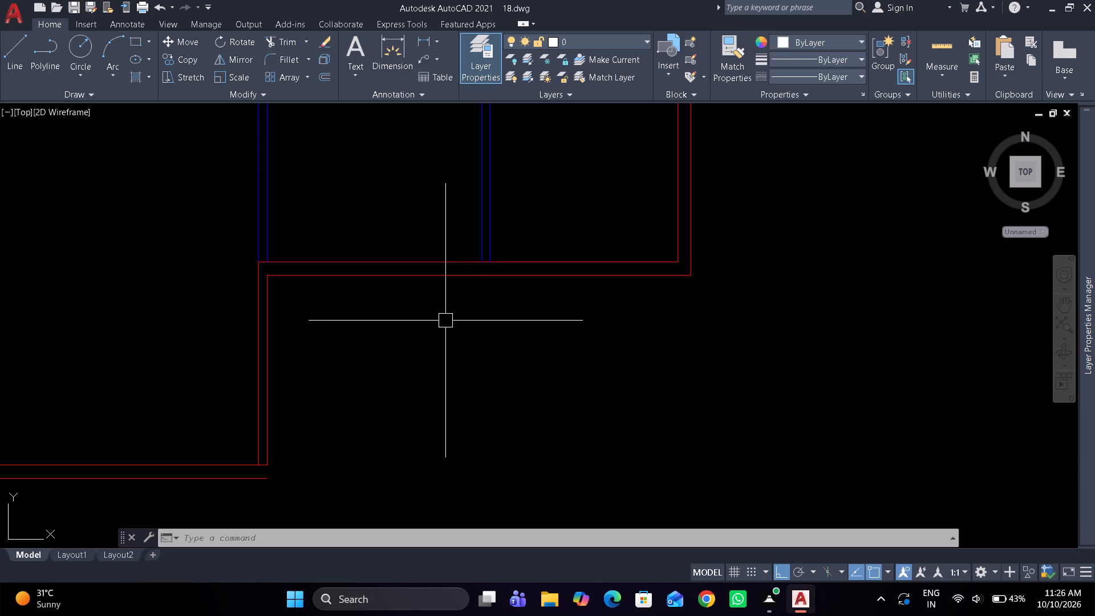
scroll(445, 321, down, 3)
middle_drag(445, 321, 459, 392)
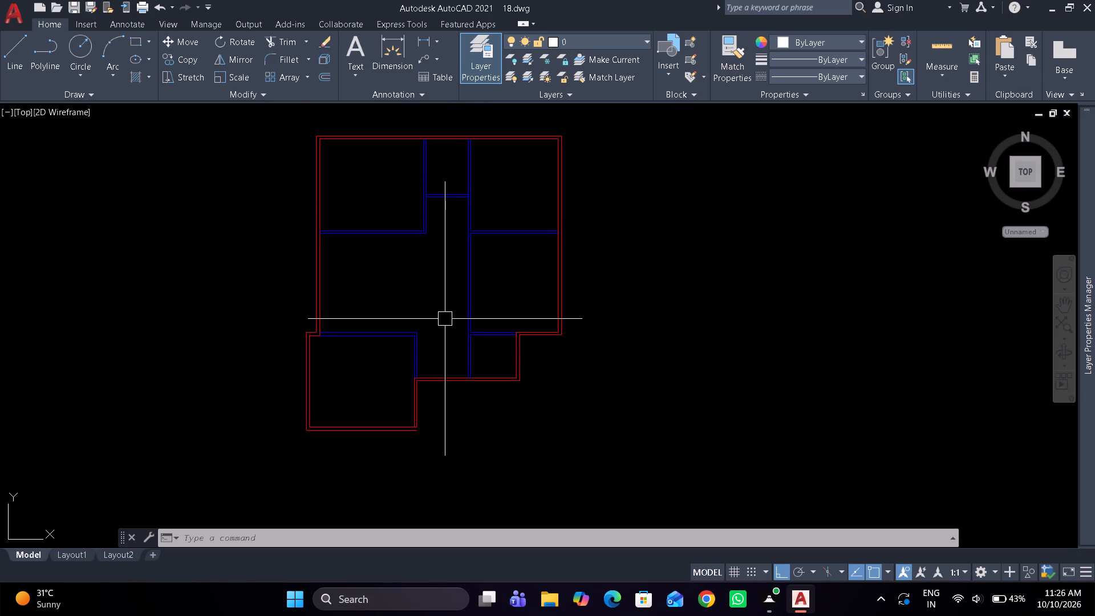
scroll(444, 318, down, 1)
scroll(413, 249, up, 1)
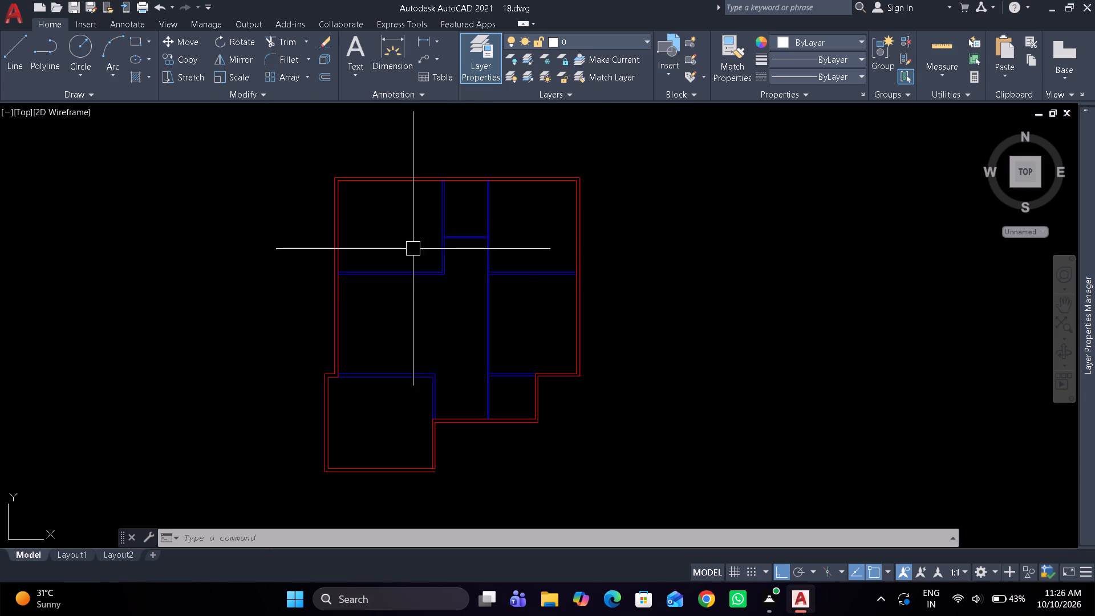
scroll(412, 247, up, 1)
middle_drag(412, 244, 422, 288)
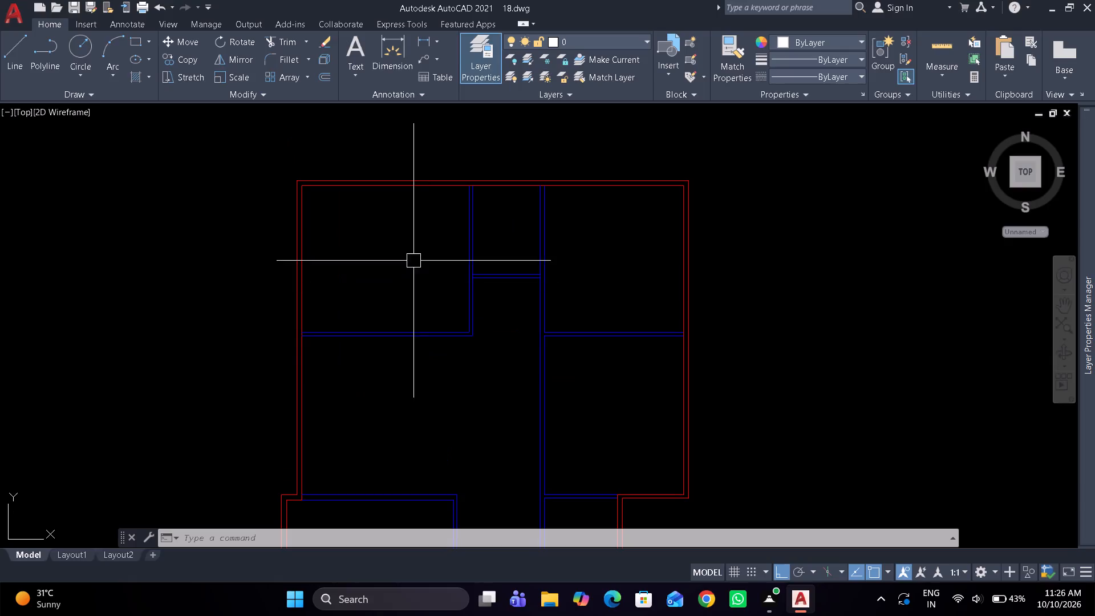
middle_drag(395, 218, 403, 274)
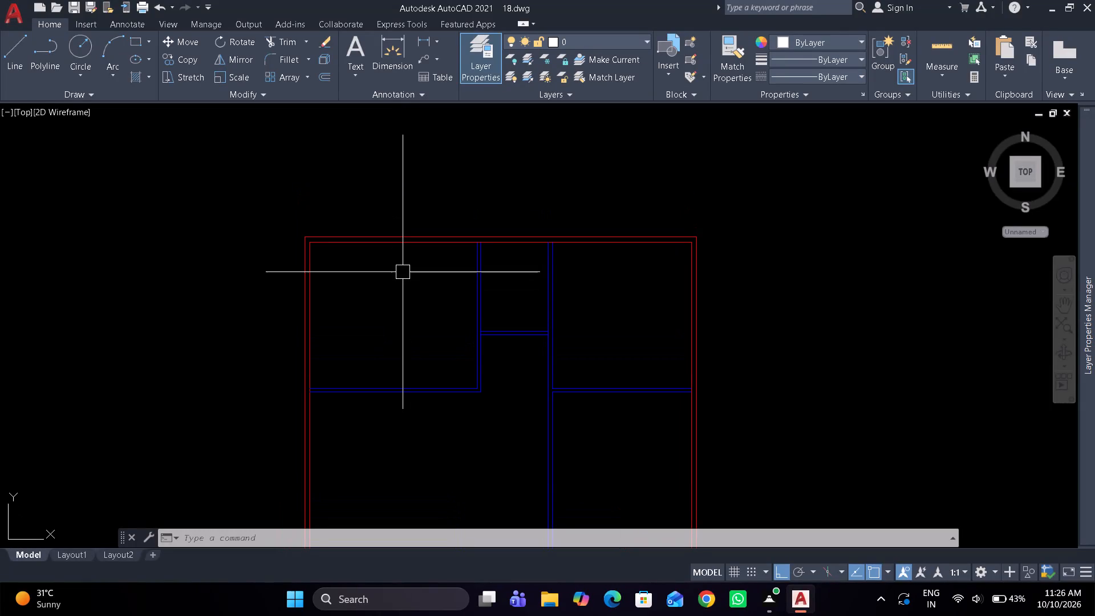
middle_drag(403, 272, 410, 313)
scroll(402, 240, up, 2)
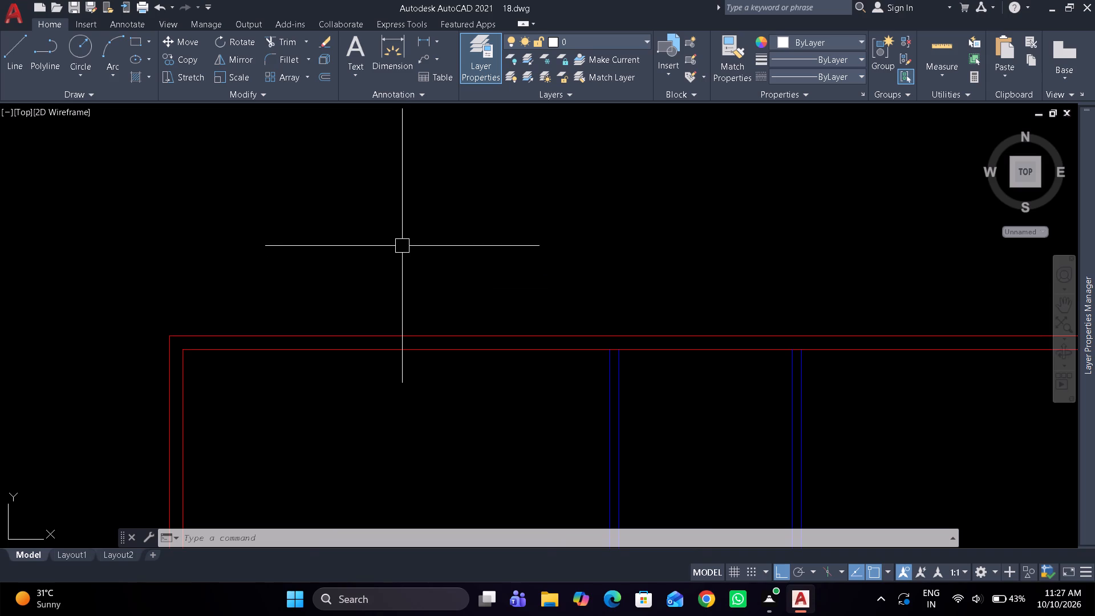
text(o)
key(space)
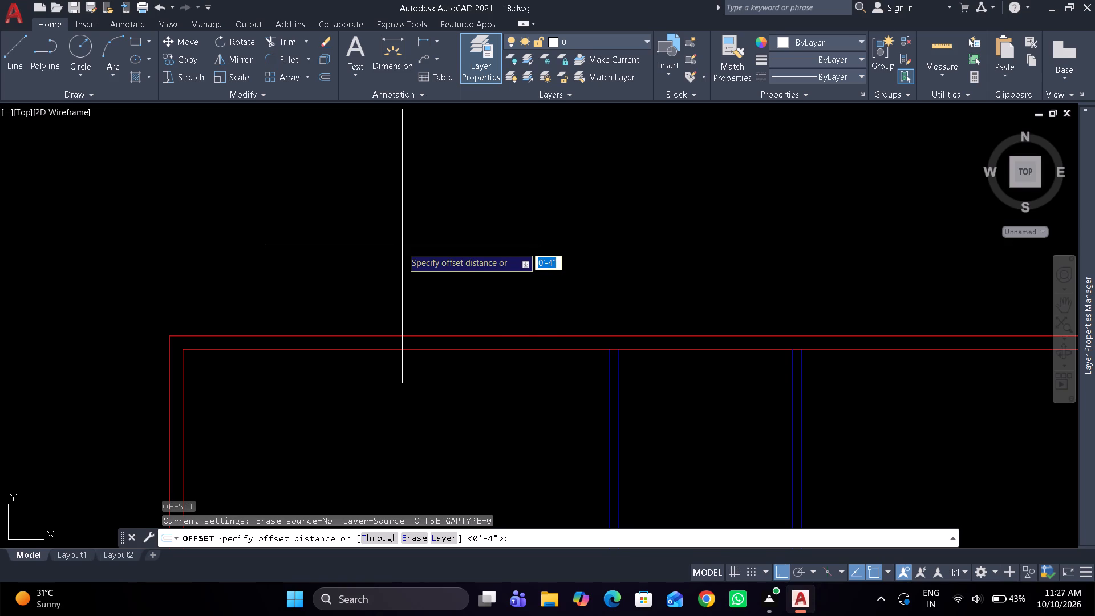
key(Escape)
Offset the upper blue line of the upper-left room's south wall 12' north into the room.
scroll(404, 227, down, 2)
scroll(405, 370, up, 1)
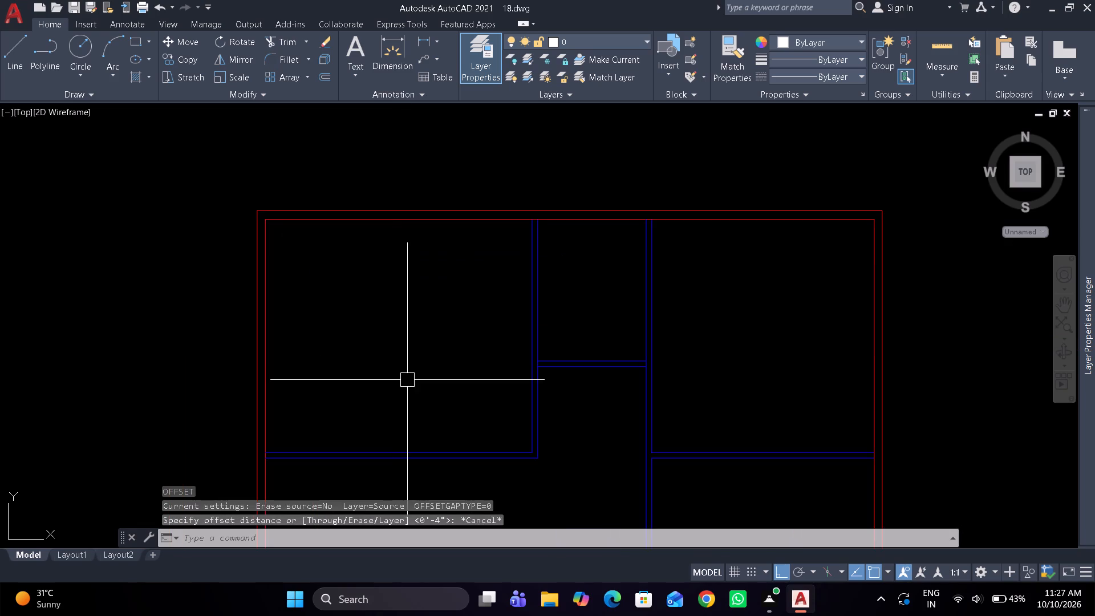
middle_drag(408, 368, 405, 317)
scroll(405, 343, up, 1)
scroll(405, 345, down, 1)
middle_drag(405, 342, 401, 317)
key(space)
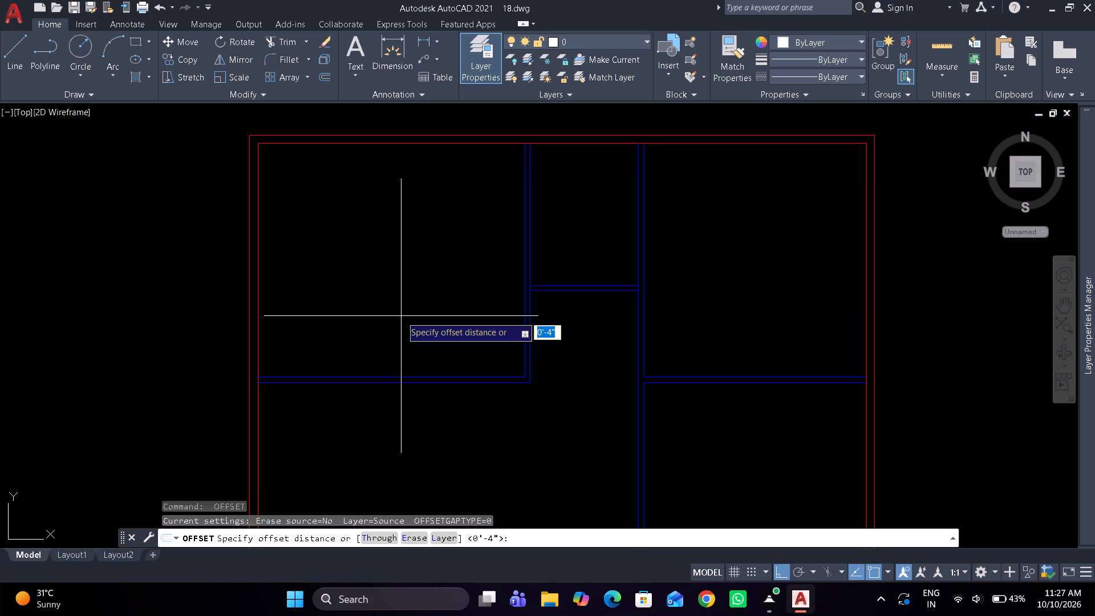
text(12')
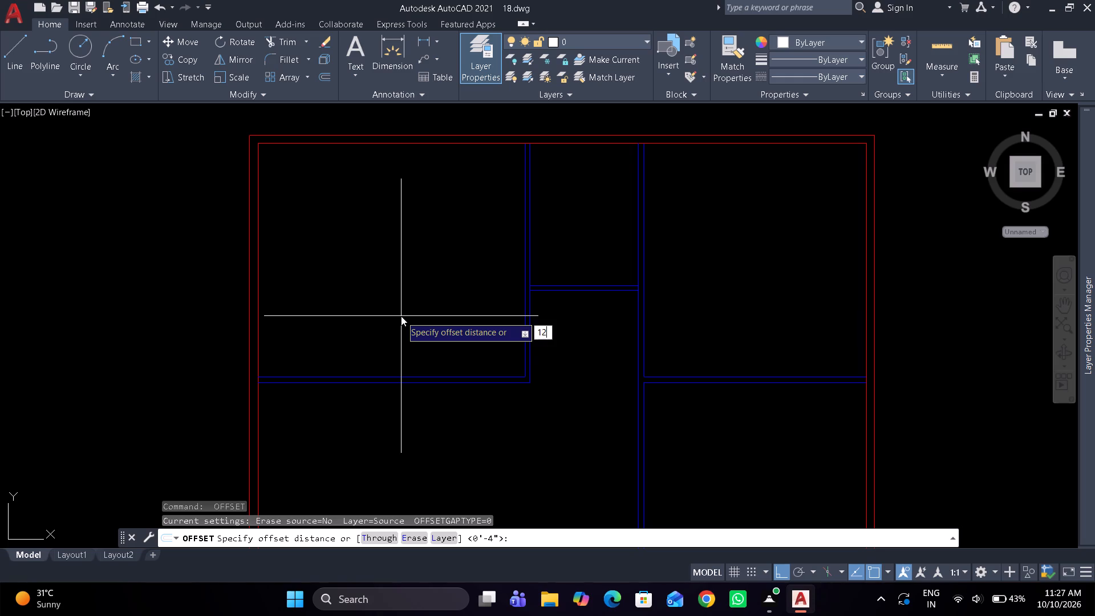
key(space)
drag(398, 372, 400, 348)
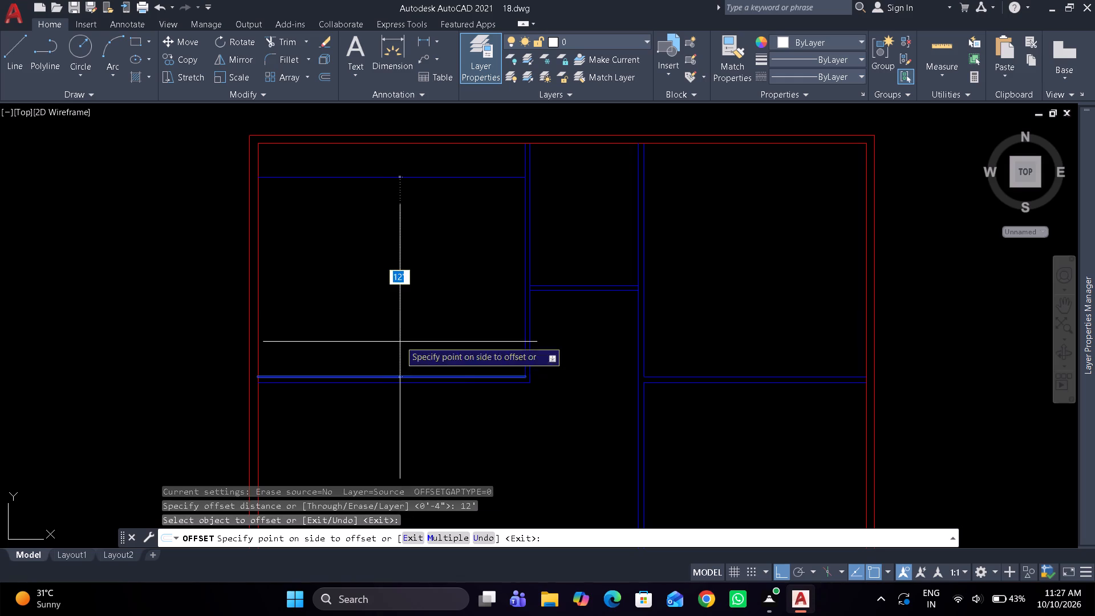
click(401, 310)
key(space)
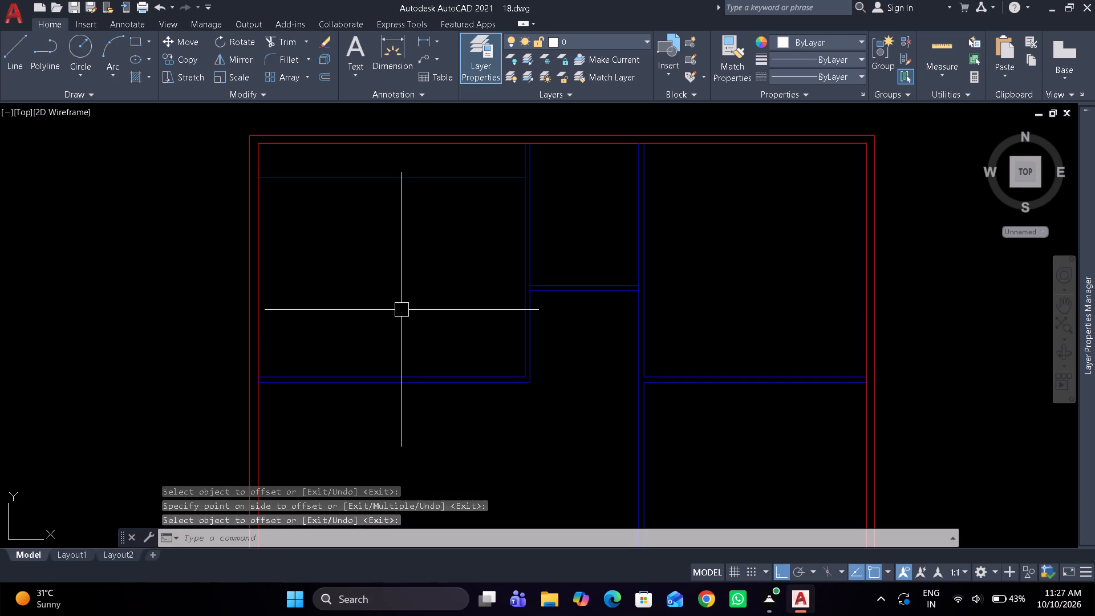
Offset the new horizontal blue line in the upper-left room 4" north to form the partition's second face.
scroll(386, 225, up, 1)
middle_drag(386, 232, 390, 364)
scroll(394, 286, up, 1)
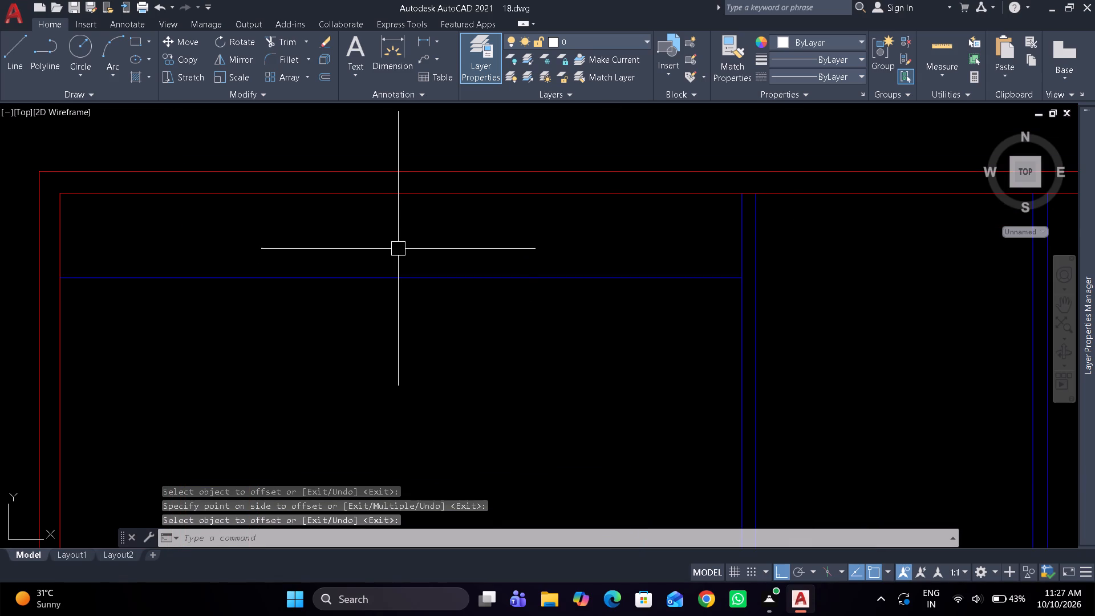
text(o 4")
key(Return)
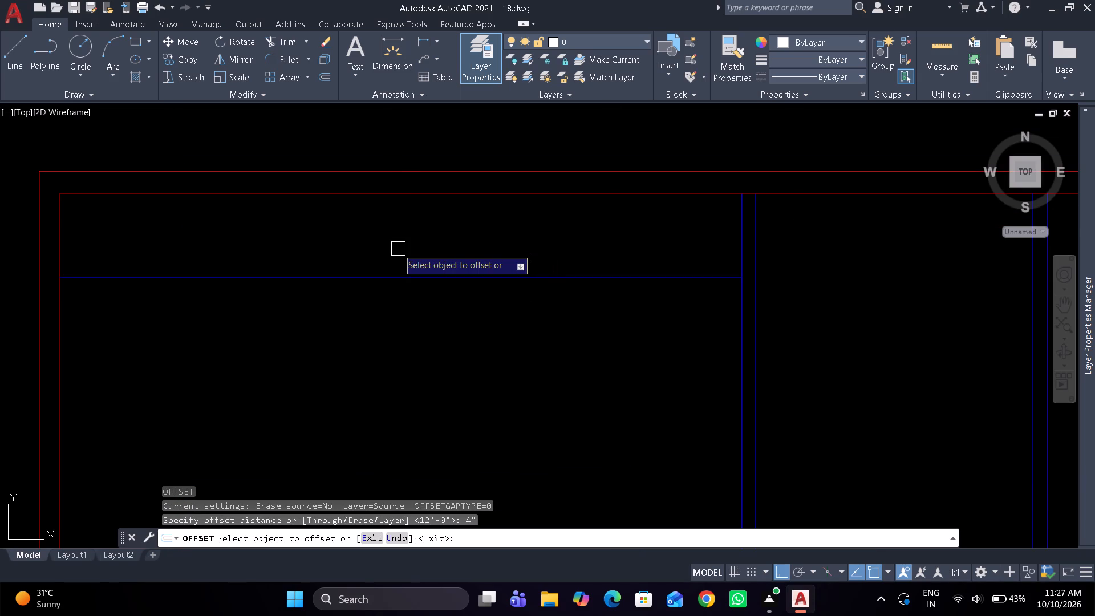
drag(396, 279, 398, 253)
click(399, 229)
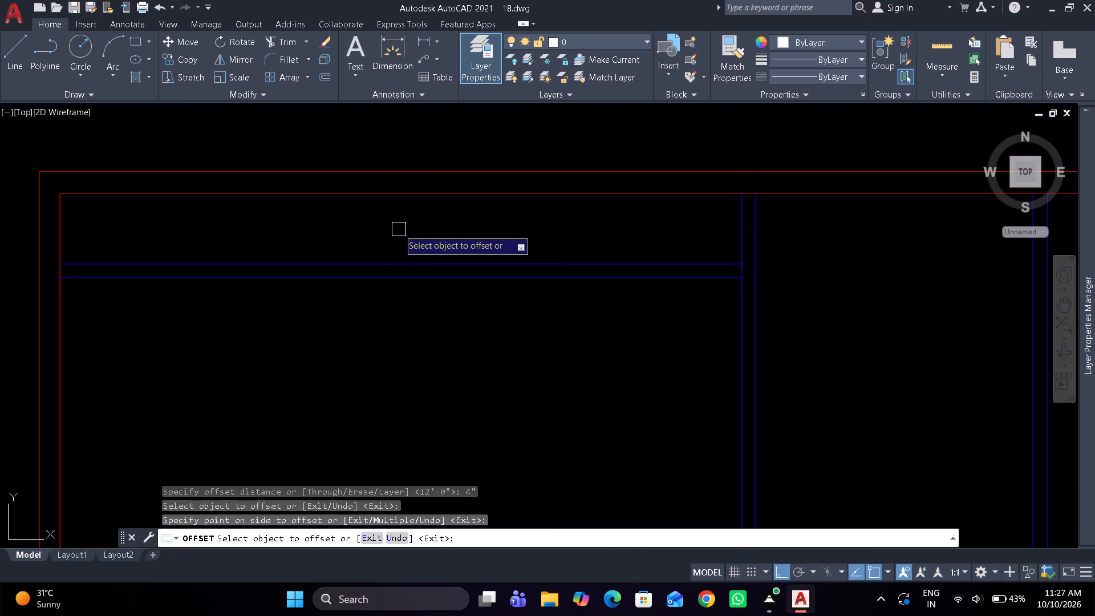
key(space)
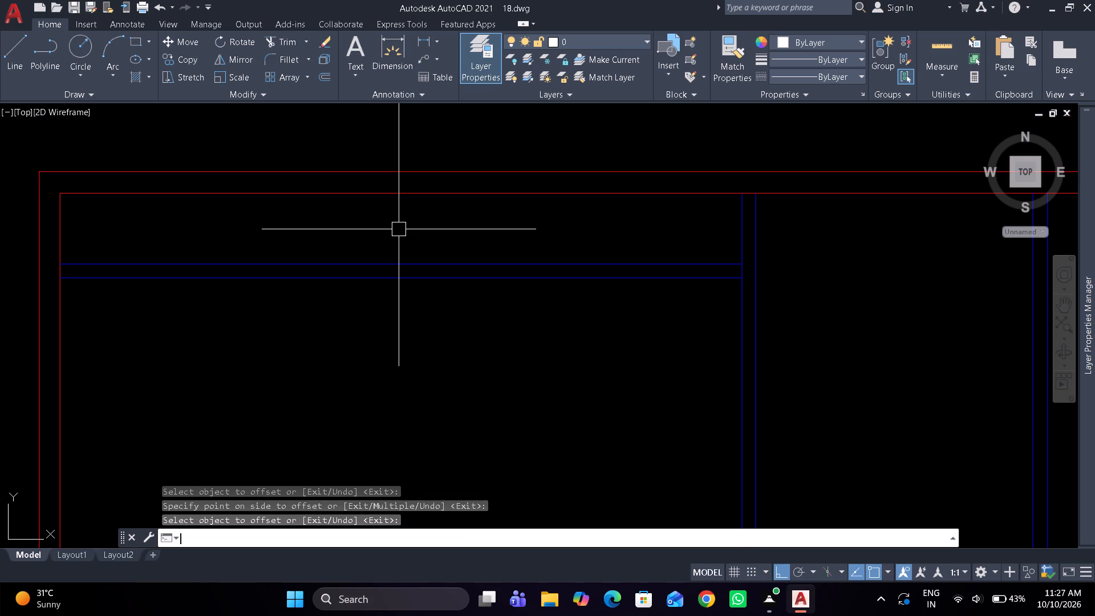
Offset the west outer wall's inner red line 8' east into the upper-left room.
key(space)
text(8')
key(space)
drag(62, 219, 83, 219)
click(221, 218)
key(space)
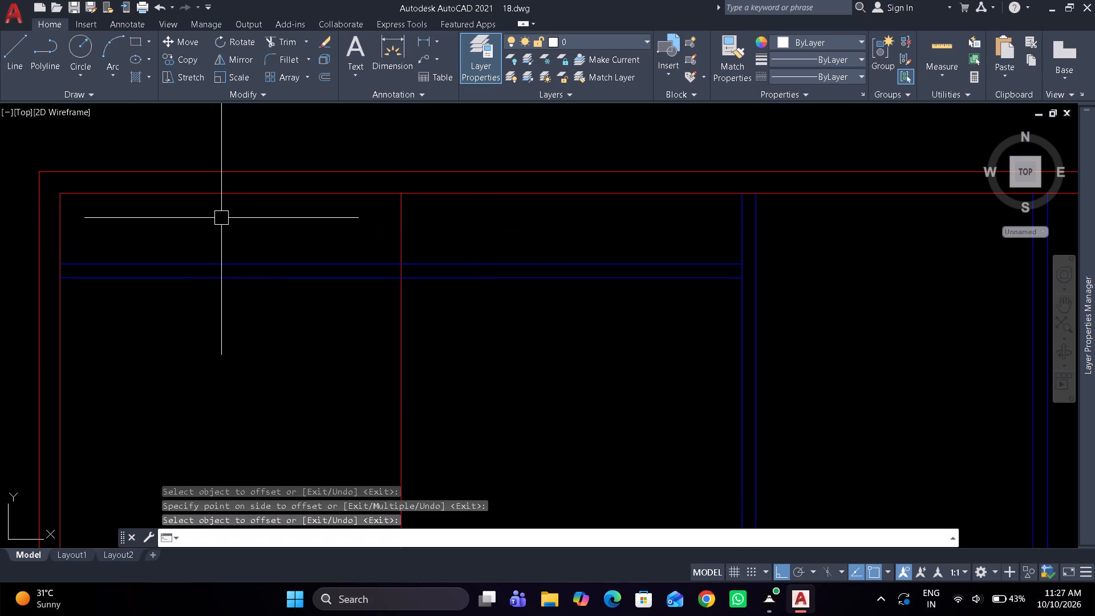
Offset the partition's upper blue line 7'6" north, beyond the north outer wall.
key(space)
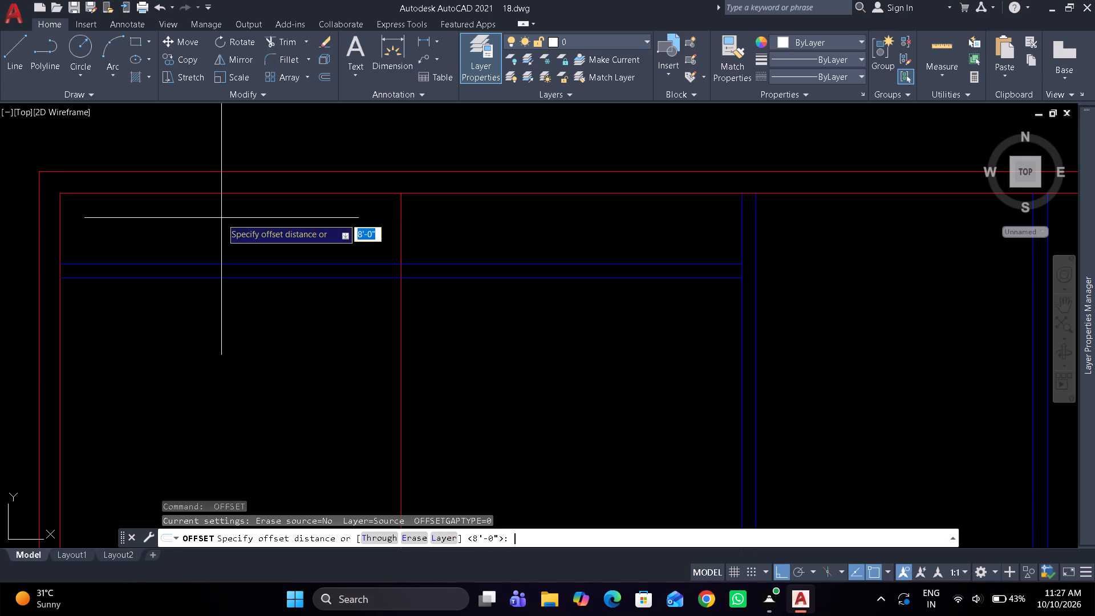
text(7'6")
key(Return)
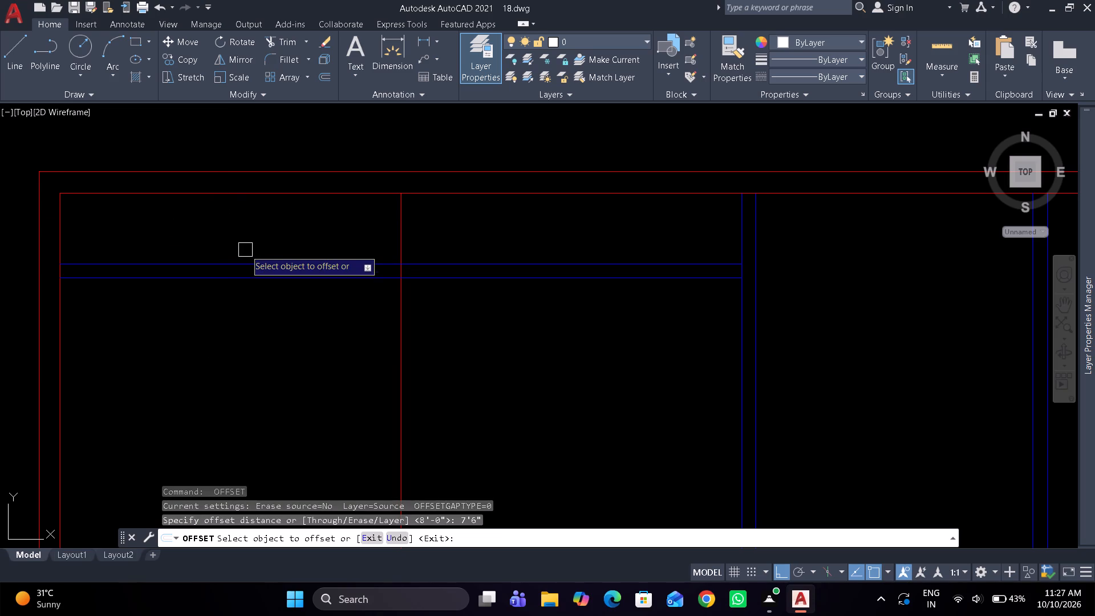
drag(252, 266, 253, 257)
middle_drag(255, 237, 270, 317)
scroll(282, 245, down, 2)
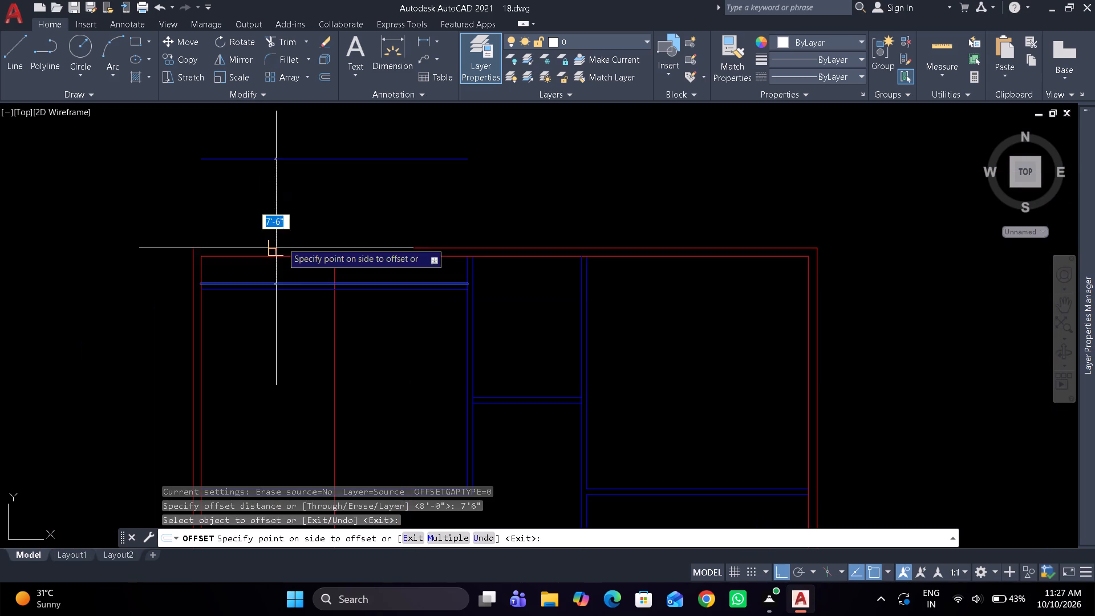
middle_drag(283, 238, 289, 265)
scroll(289, 261, up, 2)
scroll(296, 208, down, 1)
click(297, 200)
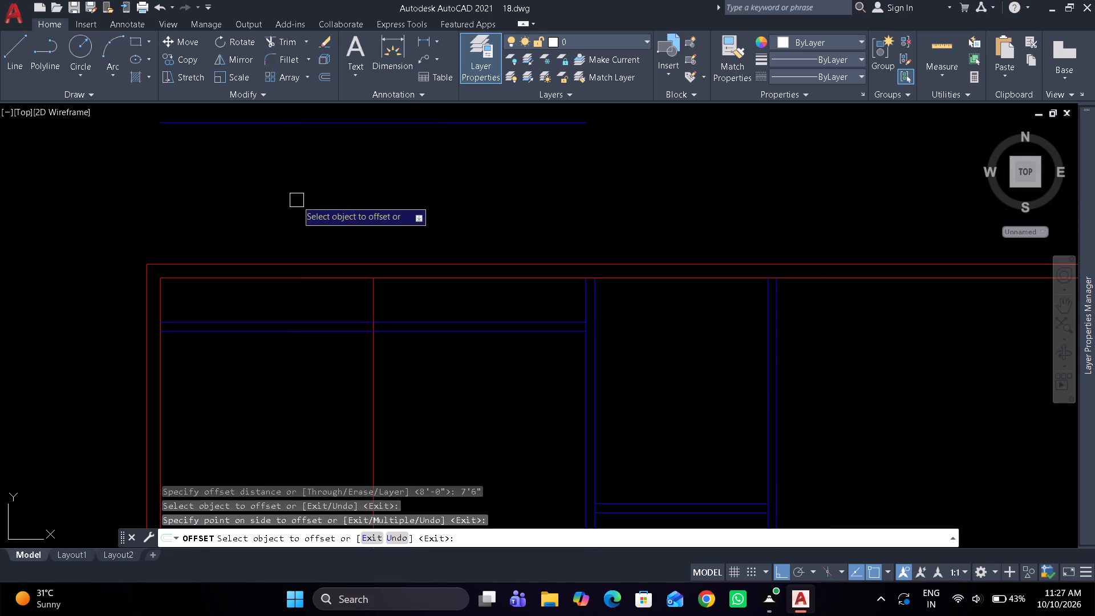
key(space)
Offset the blue line outside the north outer wall 6" further north.
key(space)
text(6")
key(space)
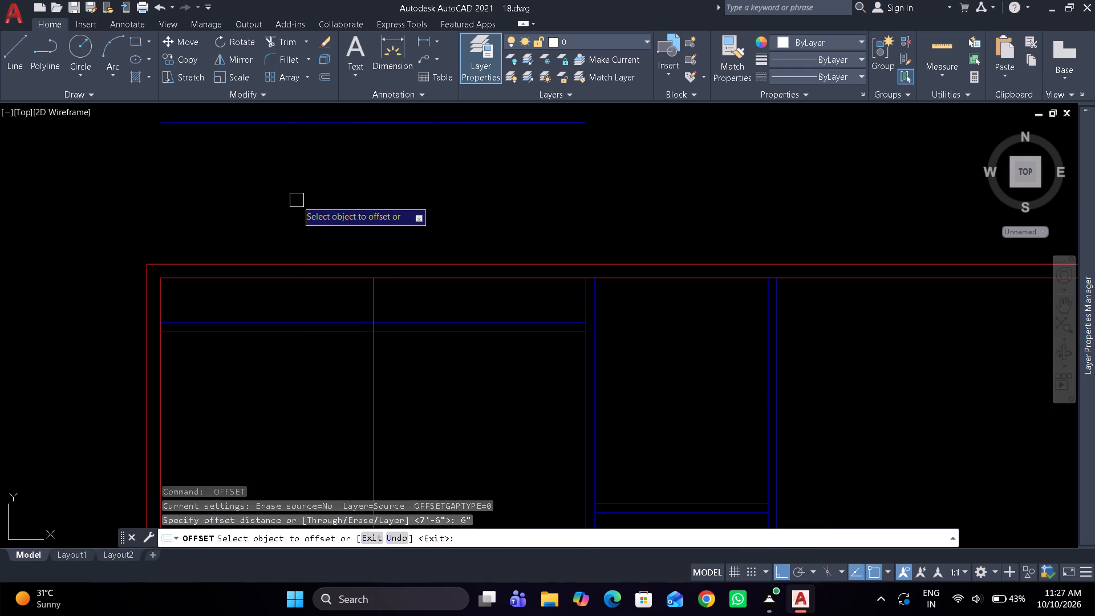
middle_drag(297, 177, 302, 228)
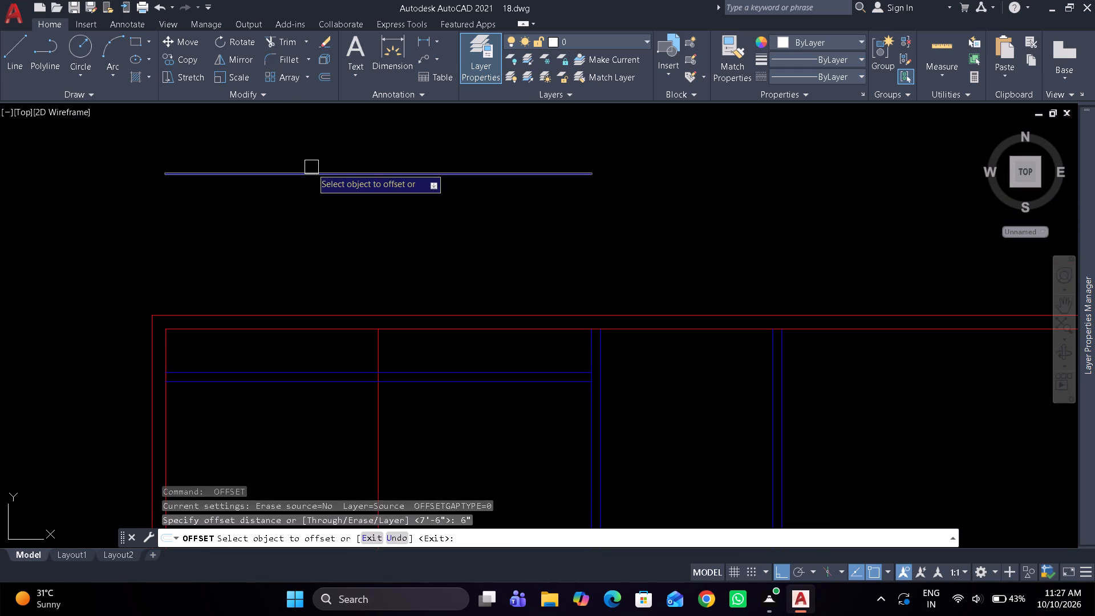
drag(311, 168, 312, 157)
click(313, 129)
key(space)
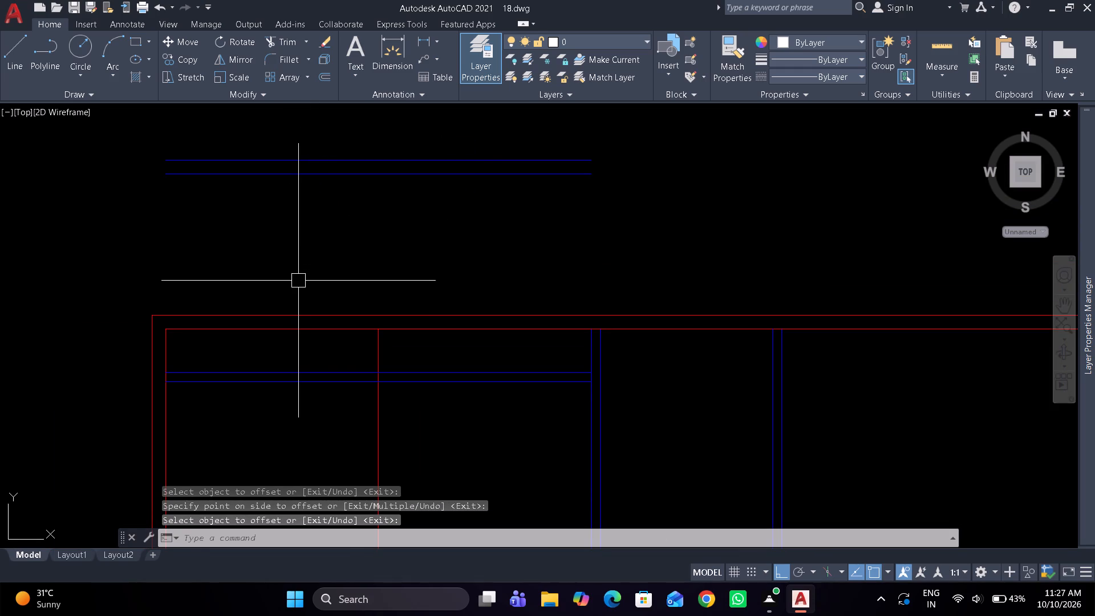
Extend the red vertical offset line and the west wall's inner line north to the lower blue line outside the plan.
key(e)
key(x)
key(space)
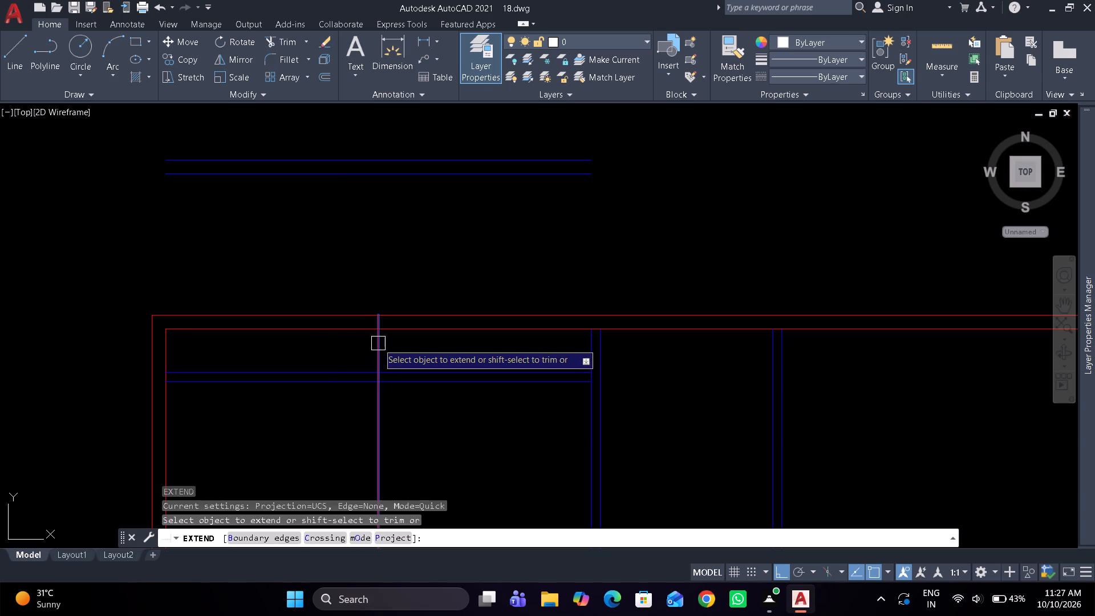
click(379, 342)
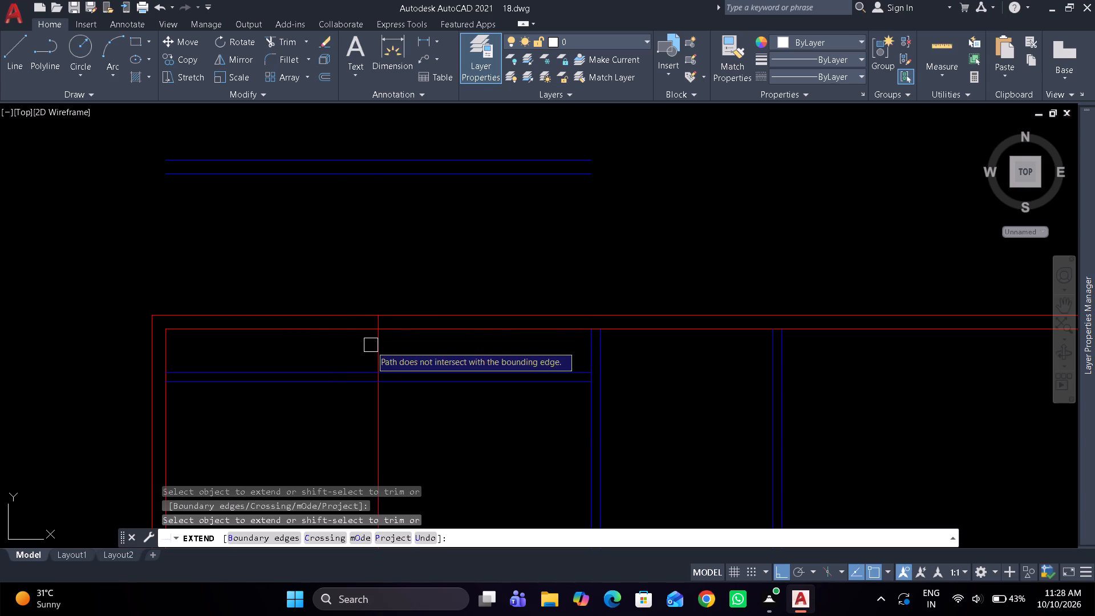
click(380, 348)
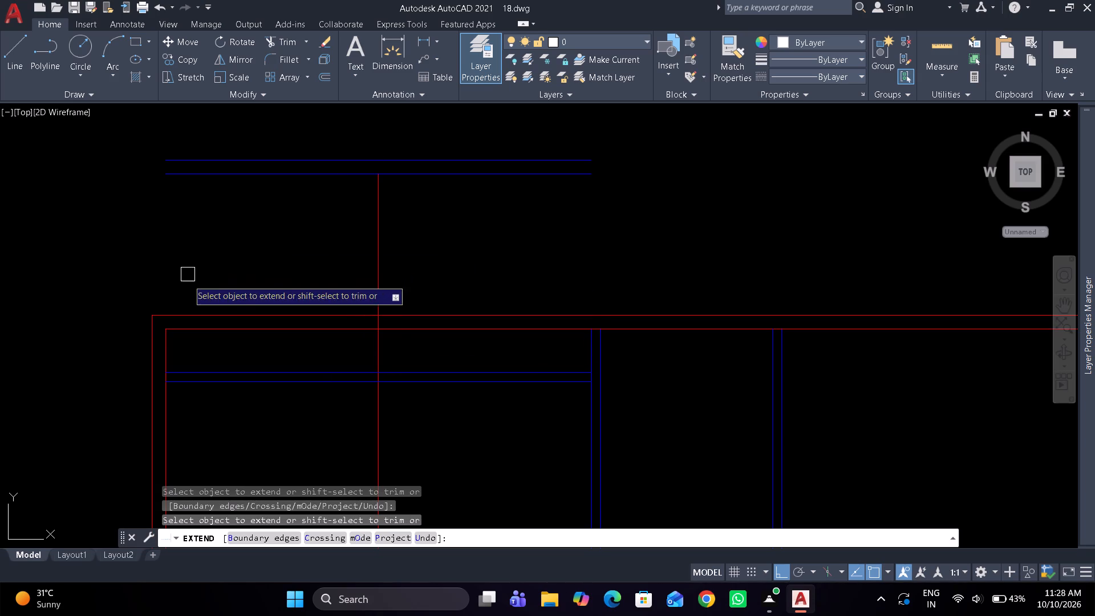
click(171, 346)
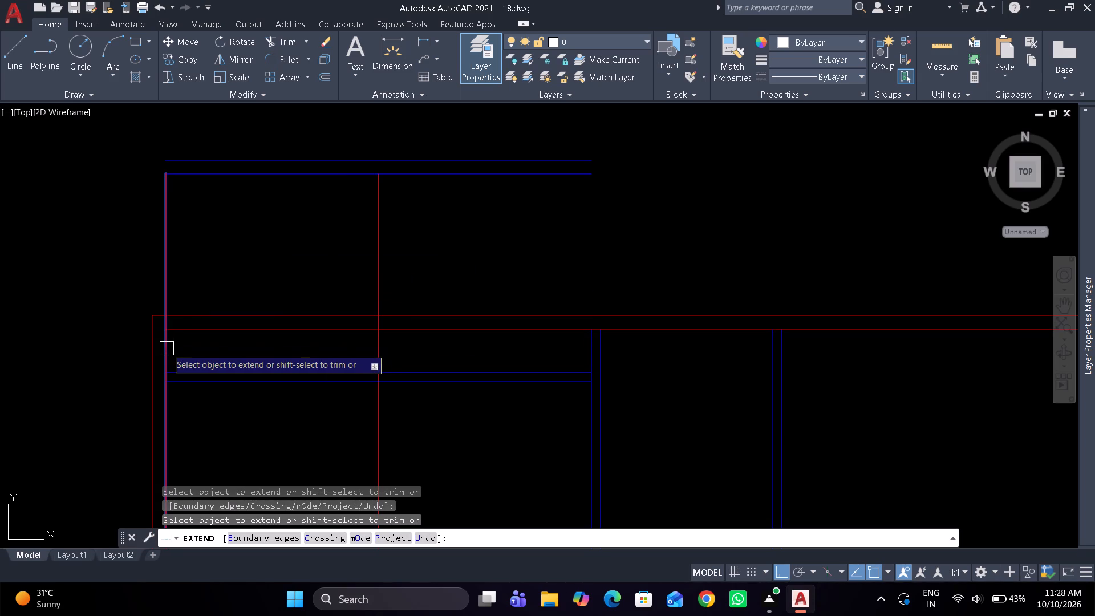
click(167, 348)
key(space)
Trim the north wall lines between the two red verticals, plus the partition and offset vertical line beyond their southeast corner.
text(tr)
key(space)
drag(256, 342, 253, 283)
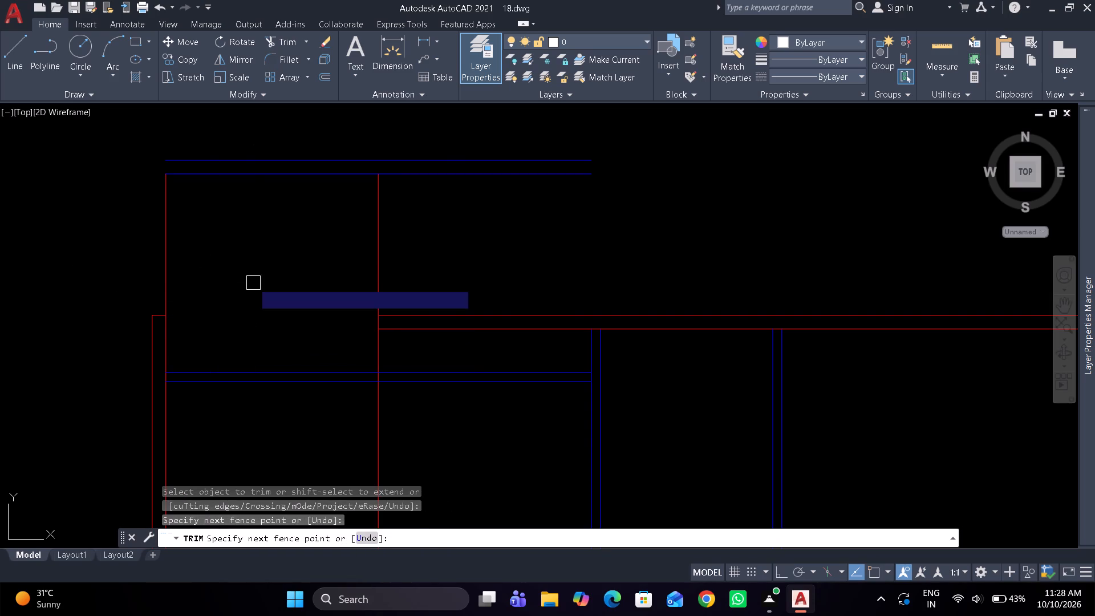
drag(336, 415, 357, 407)
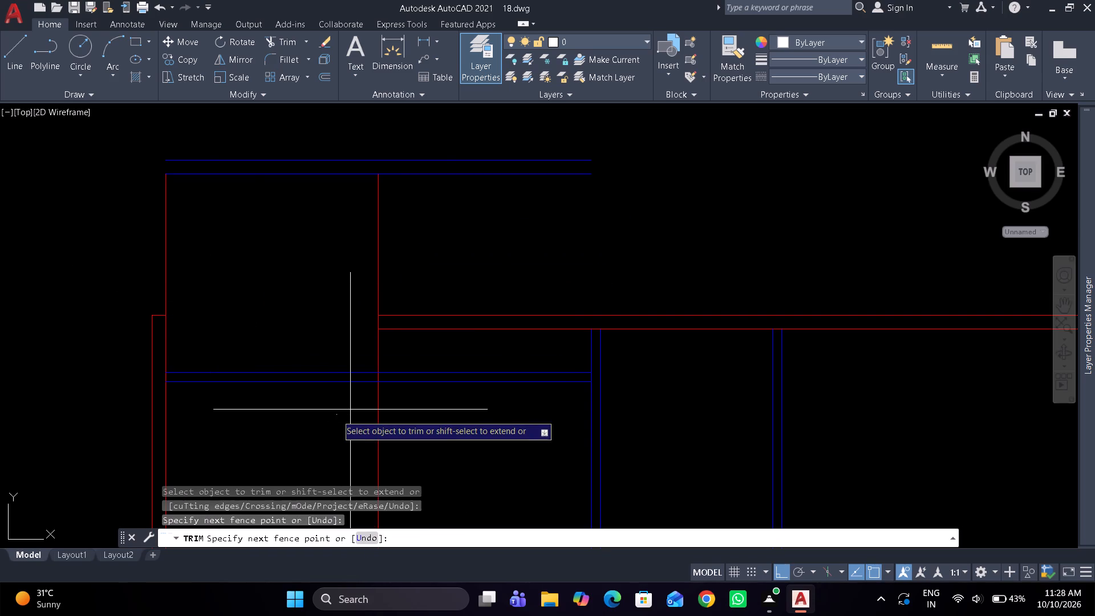
drag(357, 407, 400, 362)
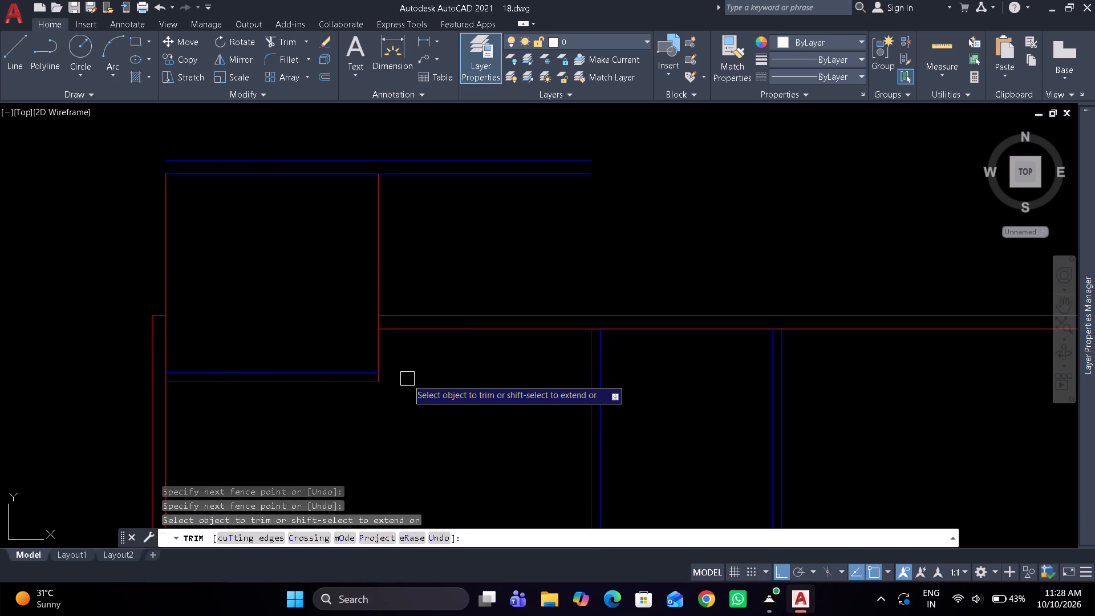
key(space)
Offset the small corner room's east red line 6" east.
text(o)
key(space)
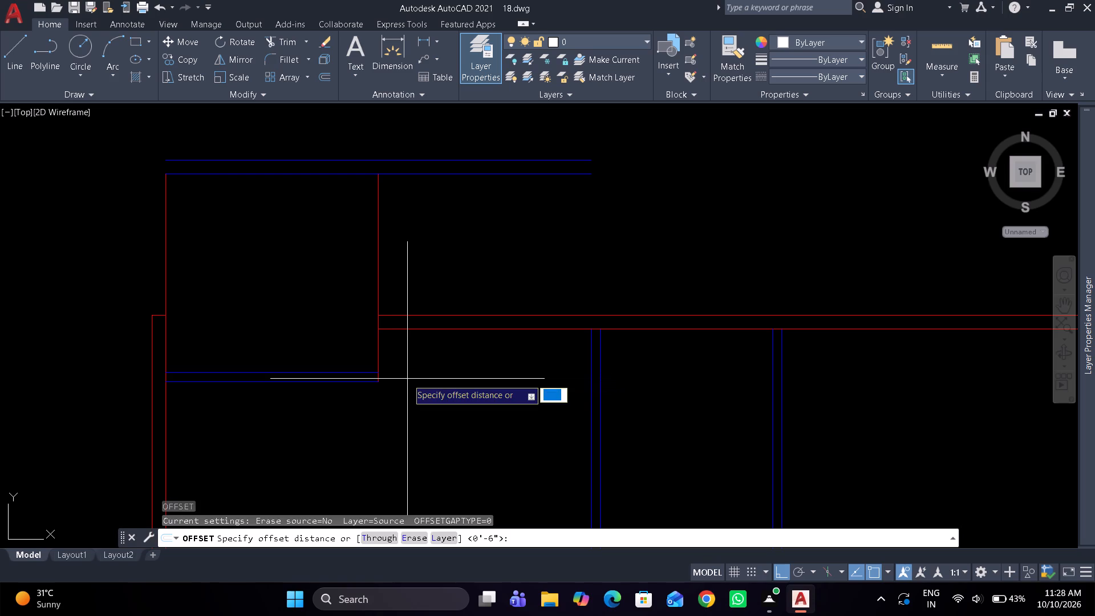
text(6")
key(space)
drag(383, 280, 399, 275)
click(477, 252)
key(space)
Fillet the small corner room's southeast and northeast corners, inner and outer, and its outer northwest corner using the Multiple option.
text(f m)
key(space)
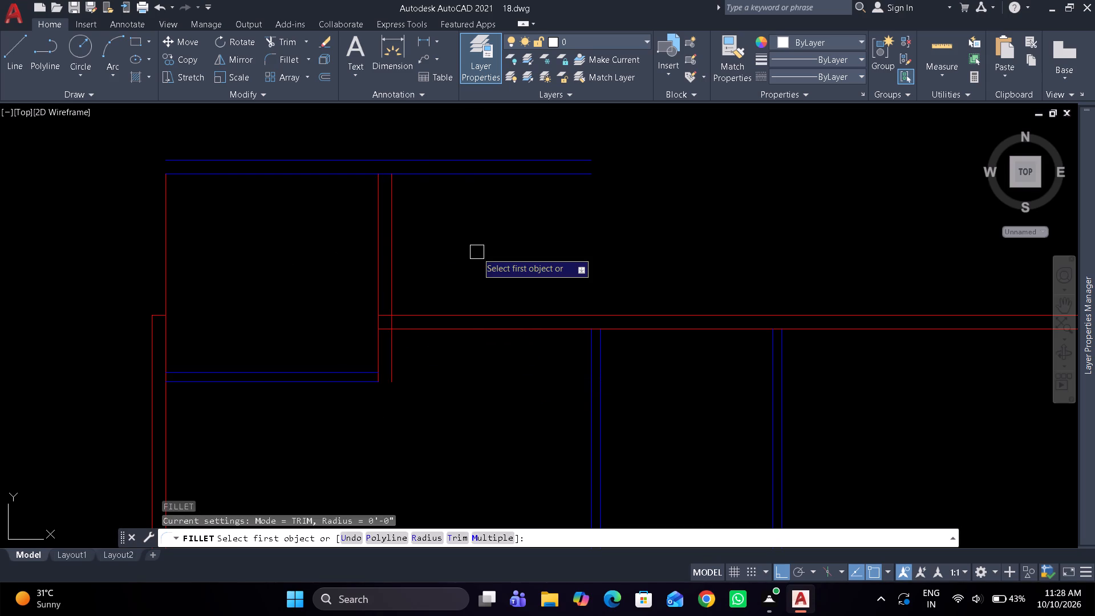
drag(347, 376, 353, 371)
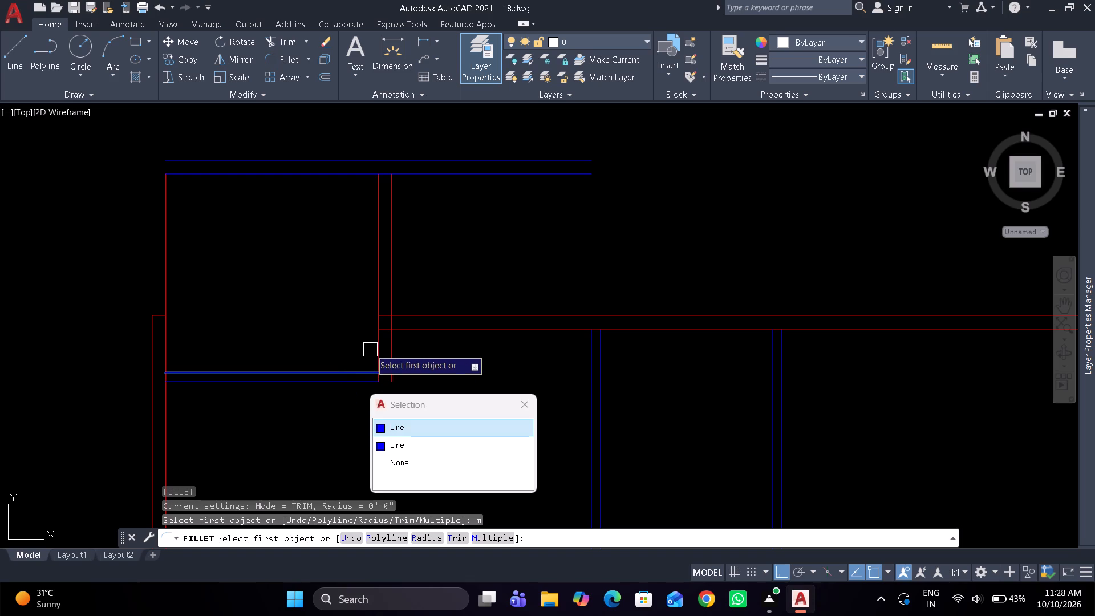
click(375, 345)
click(354, 384)
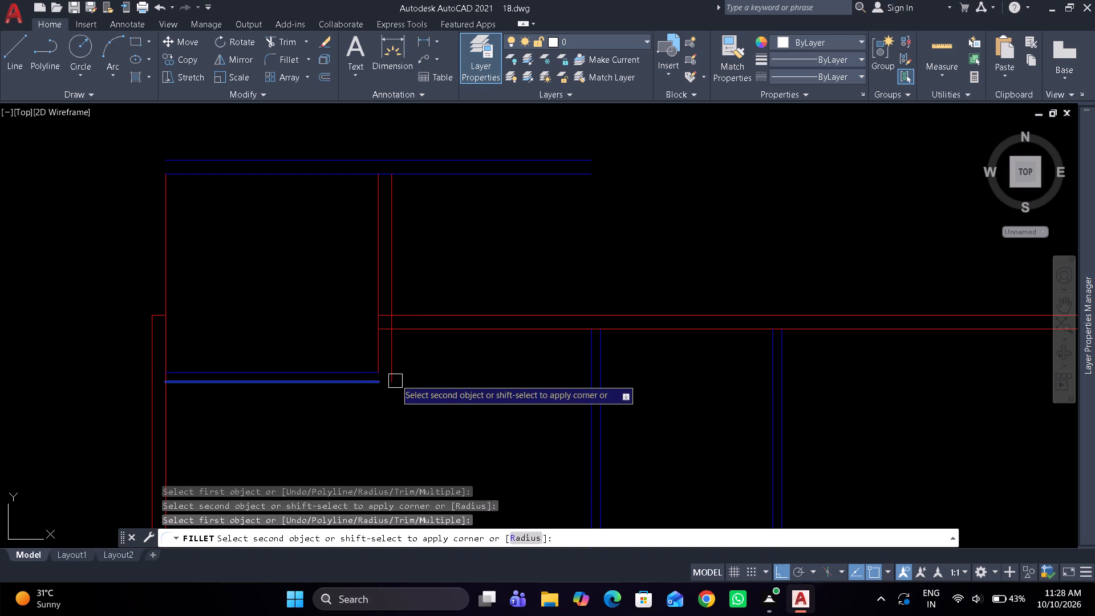
click(395, 374)
click(374, 156)
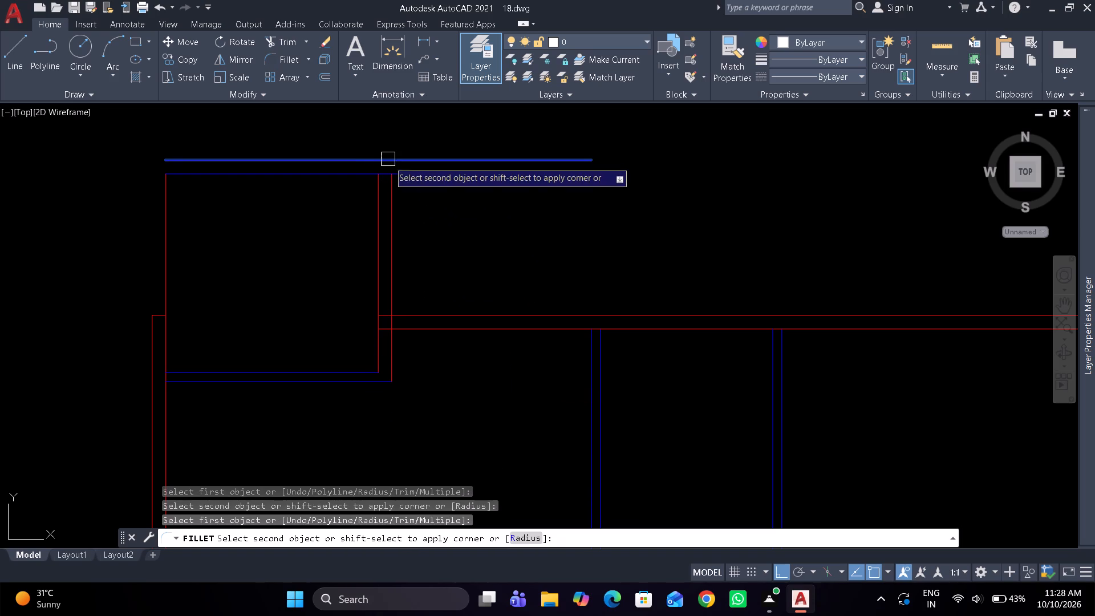
click(394, 200)
click(351, 178)
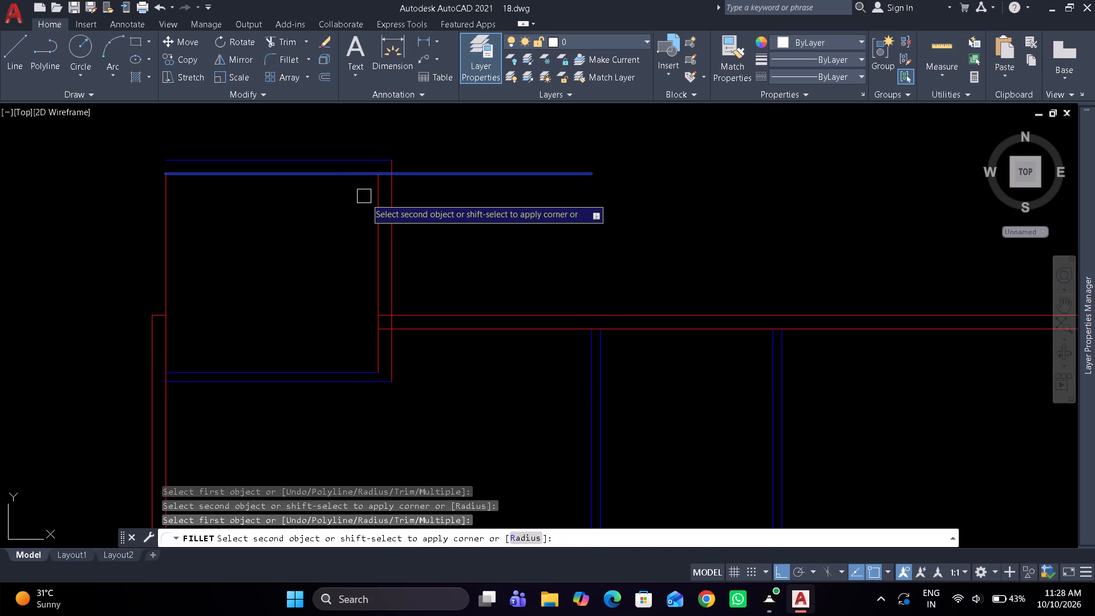
click(372, 205)
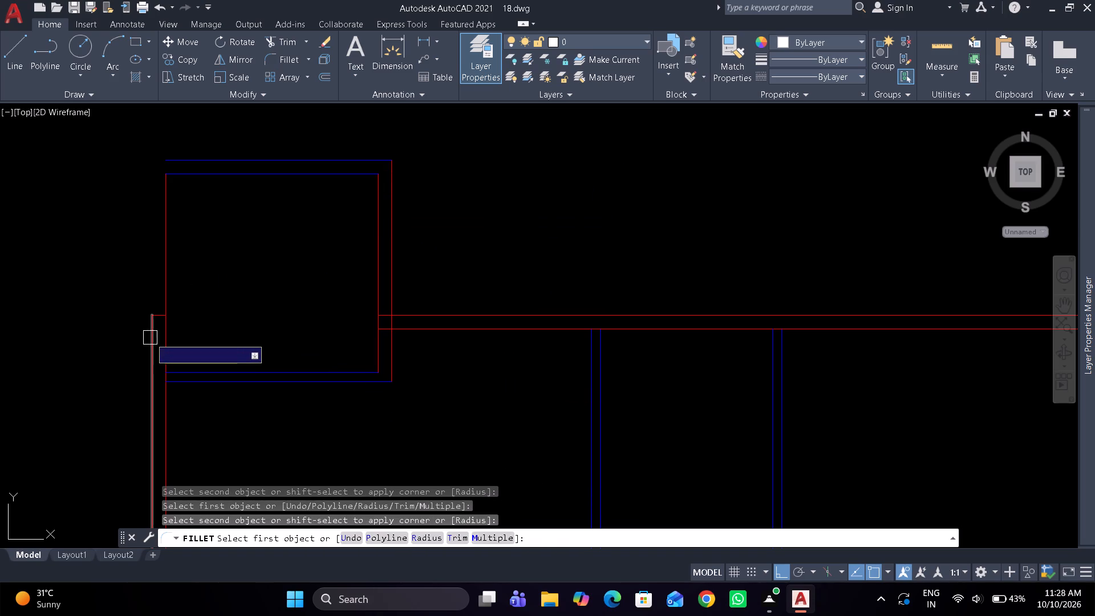
drag(150, 338, 144, 315)
click(185, 158)
key(space)
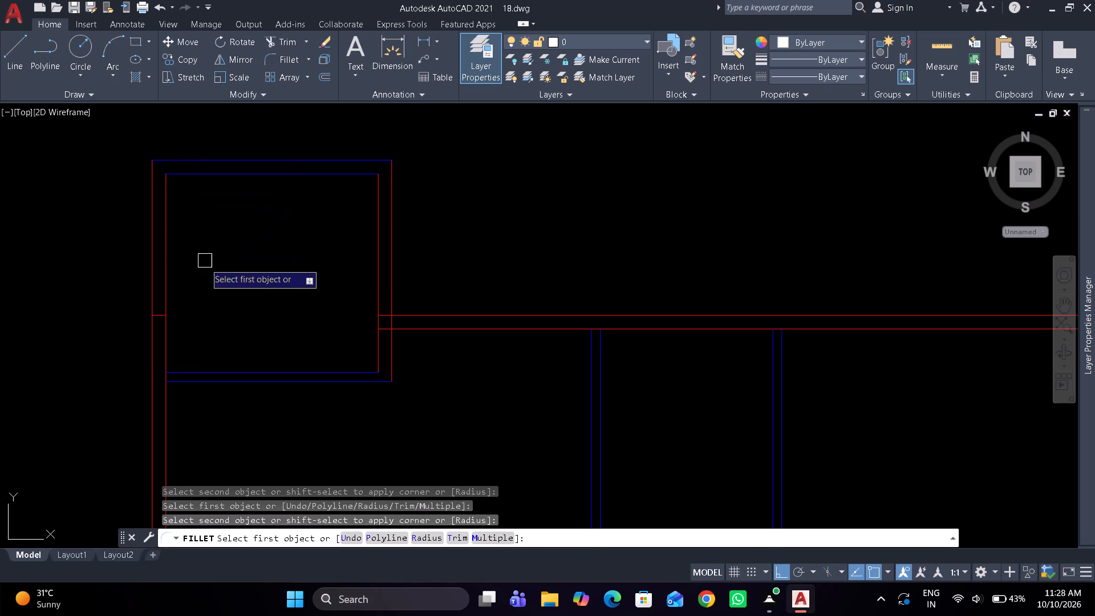
Erase the short leftover piece of the north wall line inside the small room's west wall.
drag(79, 281, 94, 291)
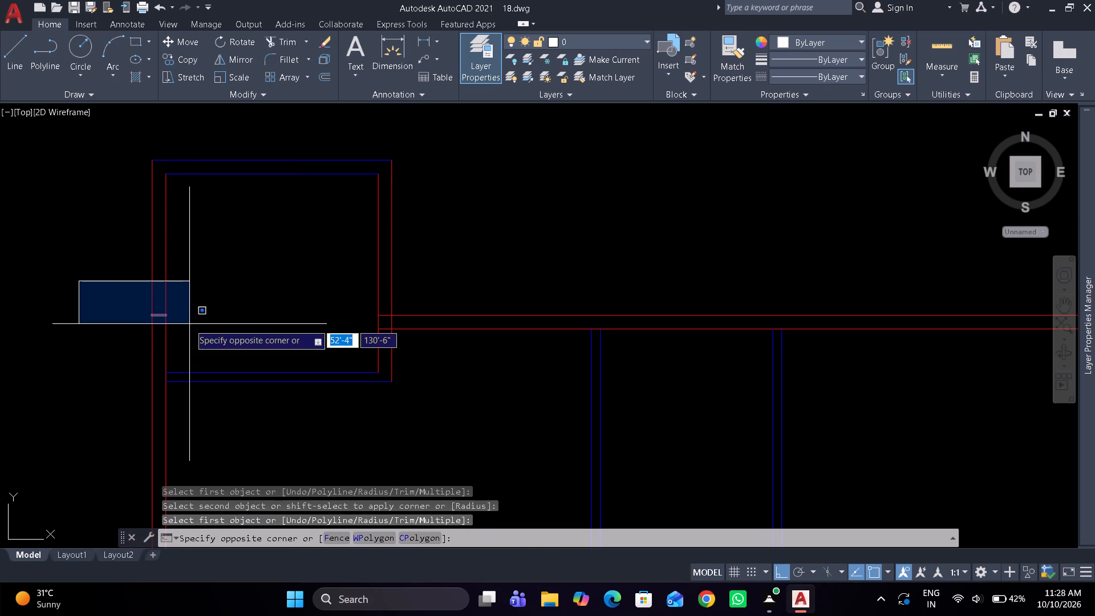
click(189, 324)
text(e)
key(space)
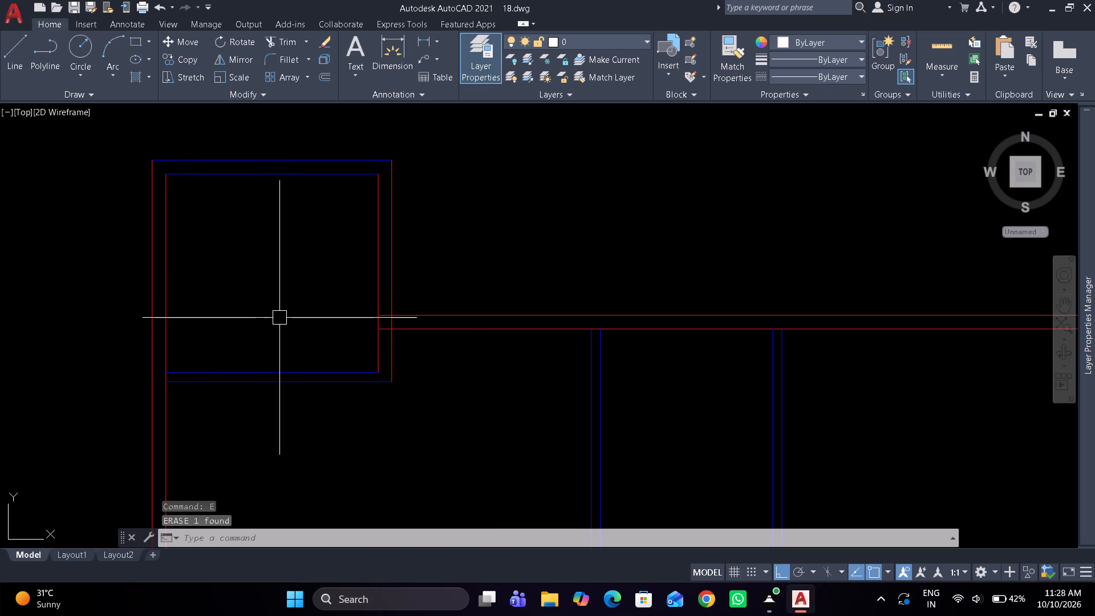
Trim the two north outer wall lines where they cross the small room's east wall.
text(tr)
key(space)
scroll(415, 344, up, 1)
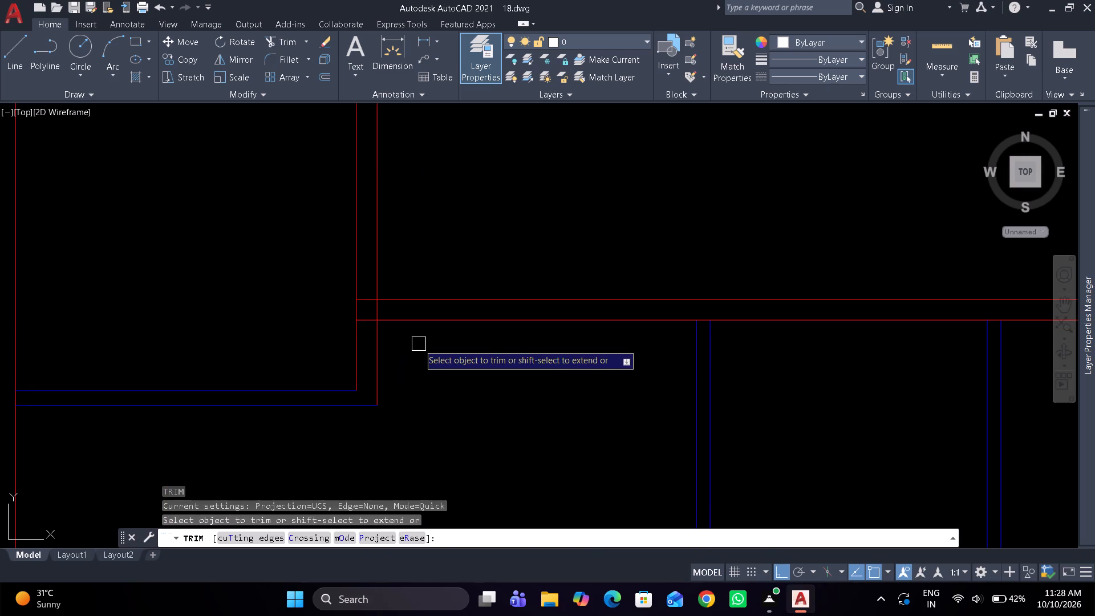
scroll(419, 344, up, 2)
click(339, 223)
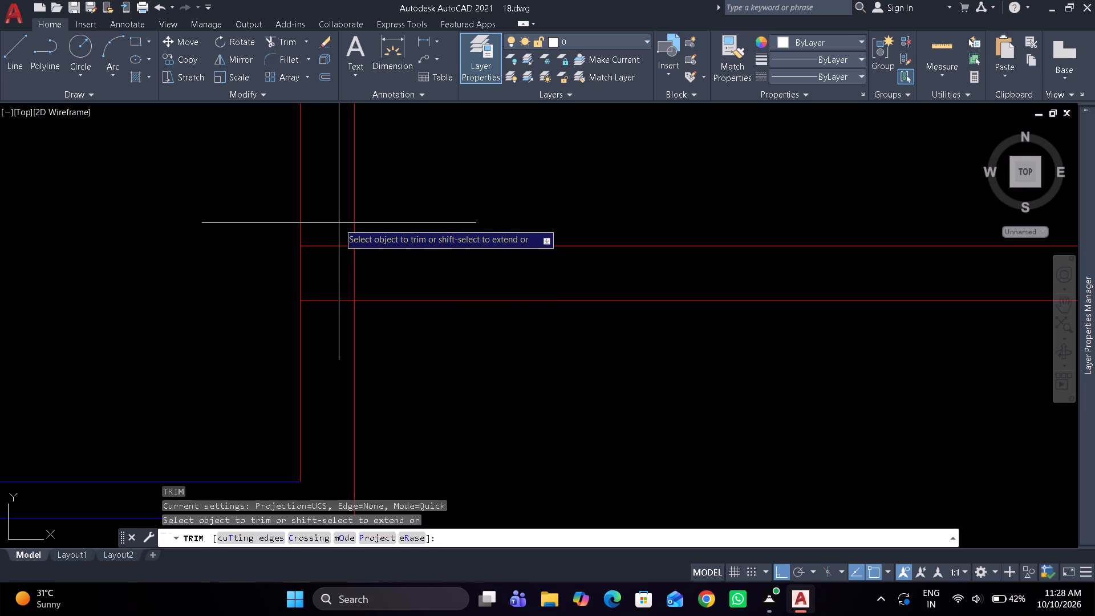
click(337, 341)
scroll(336, 340, down, 3)
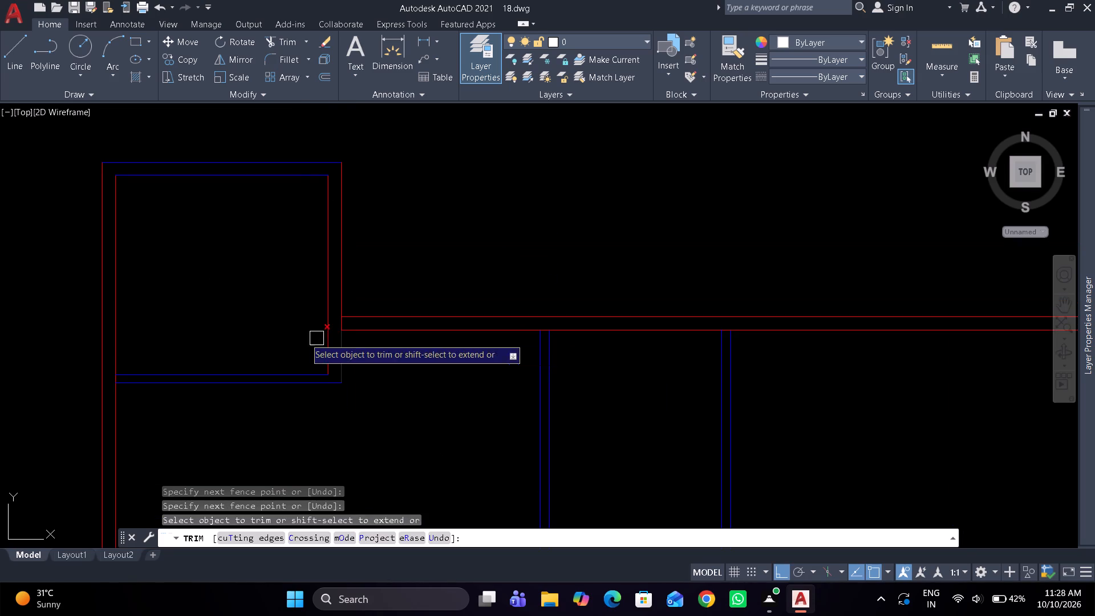
middle_drag(241, 336, 341, 311)
middle_drag(323, 283, 330, 303)
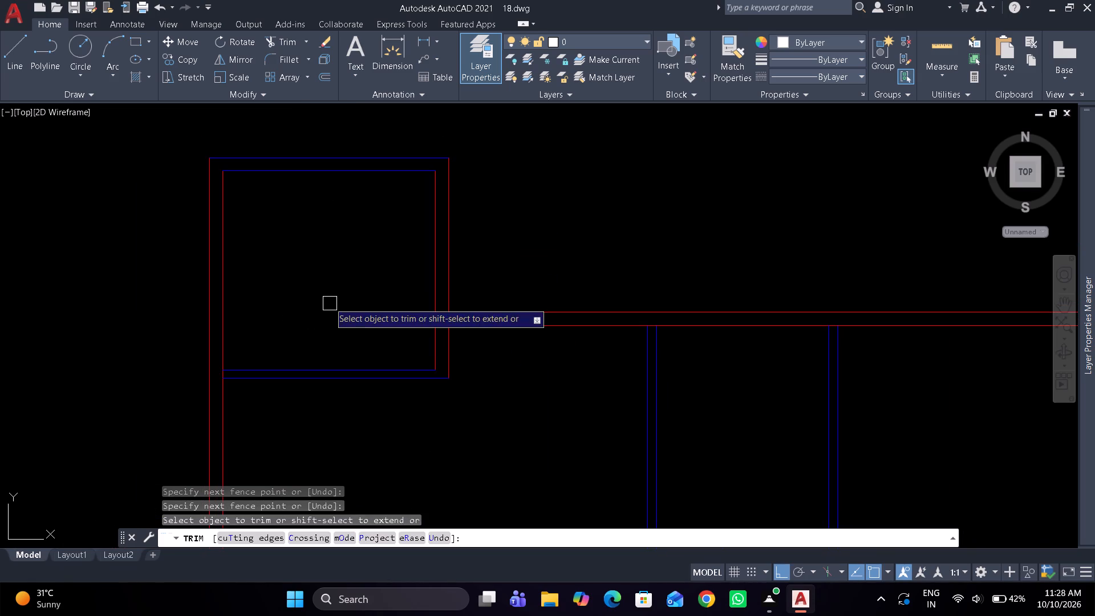
key(space)
Move the small northwest room's two north wall lines to the Outer Wall layer.
drag(355, 200, 338, 162)
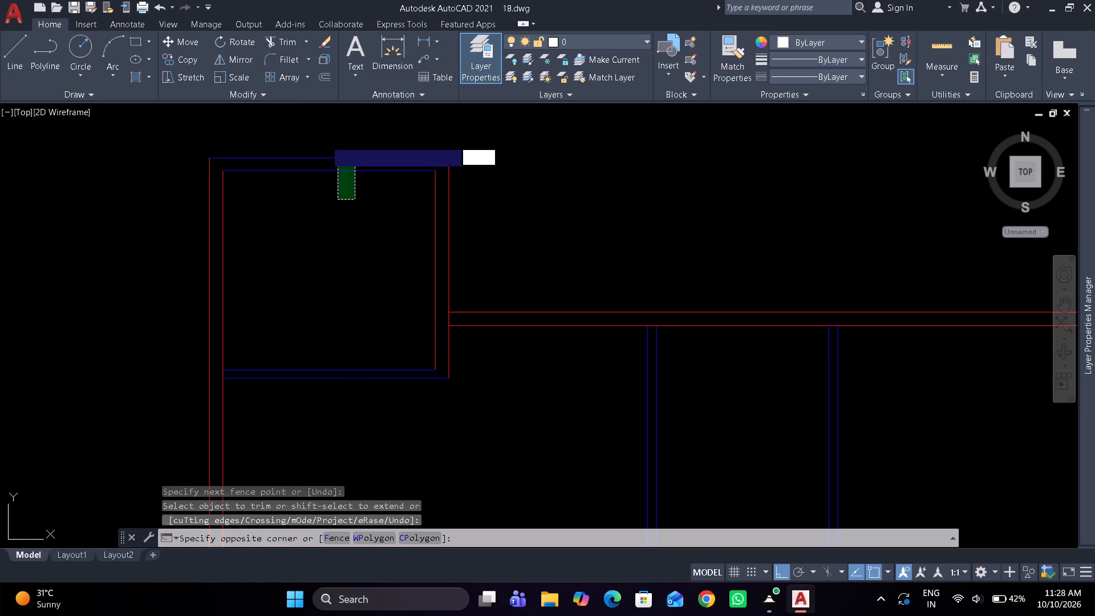
click(319, 127)
click(591, 39)
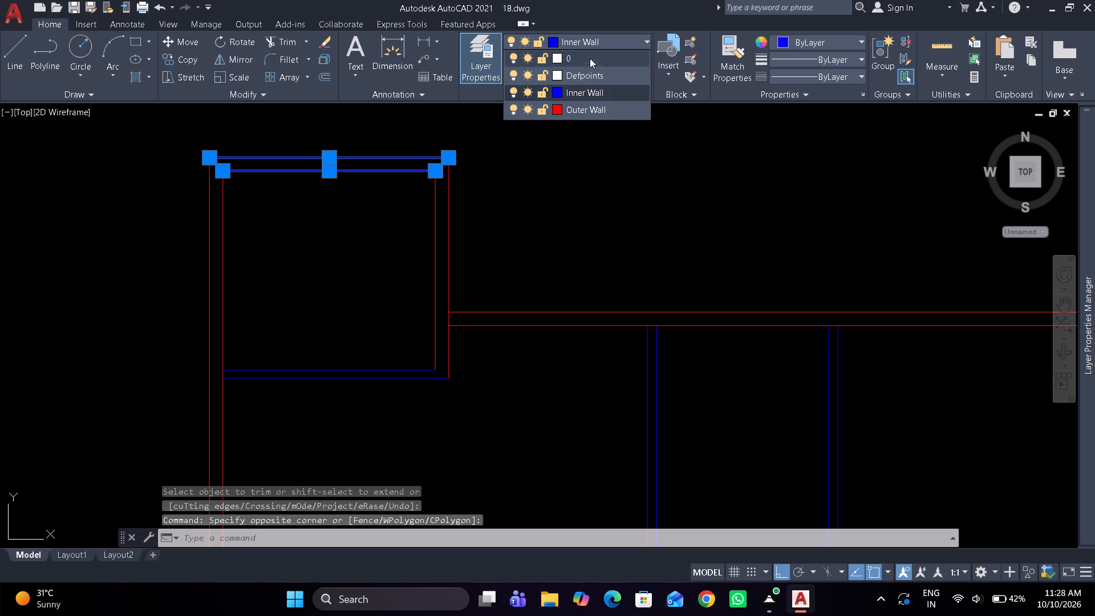
click(574, 108)
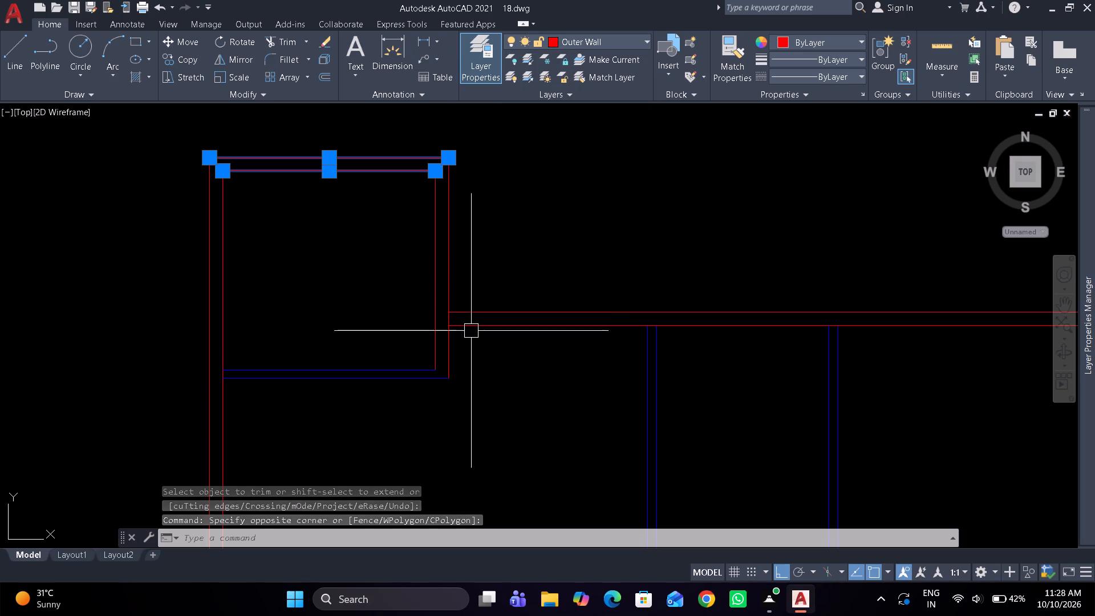
scroll(466, 338, up, 2)
key(Escape)
Extend the main north wall's outer line west to the small room's inner east wall line.
text(ex)
key(space)
click(444, 274)
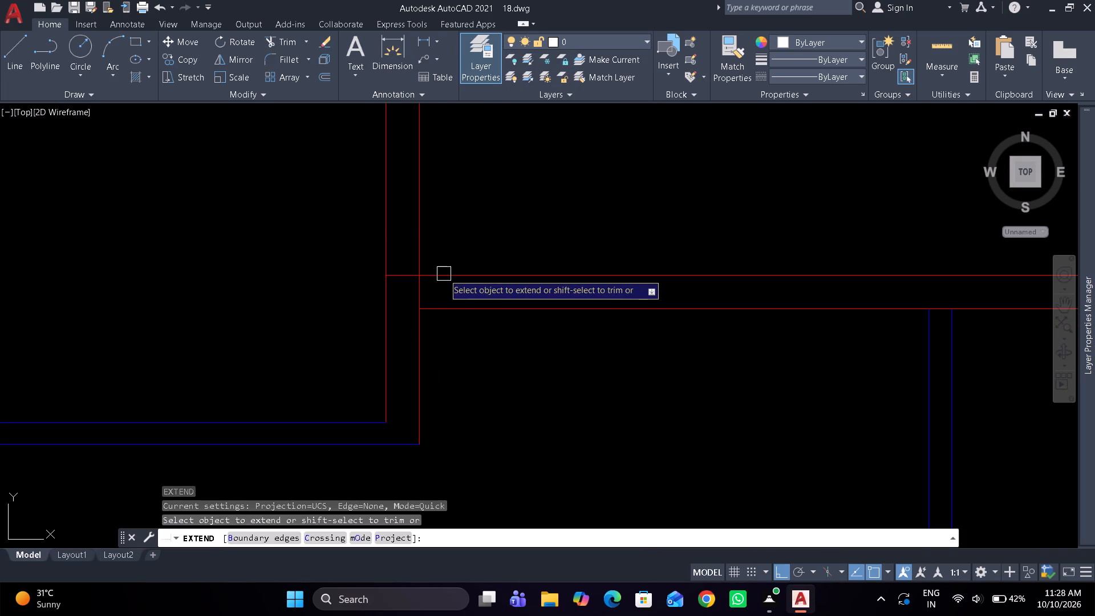
key(space)
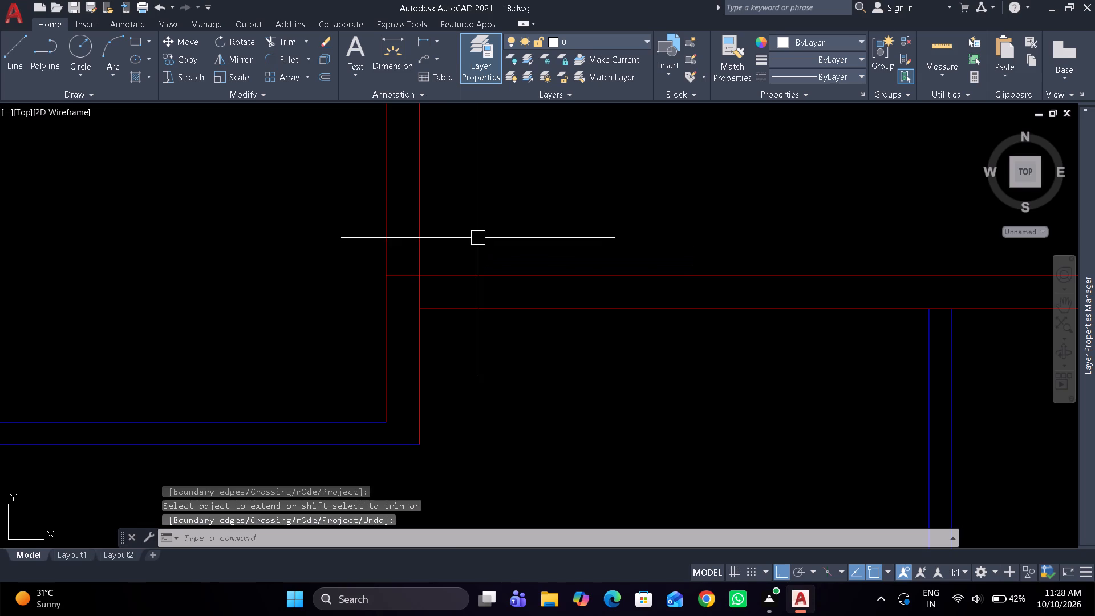
Trim the small room's inner east line south of the extended line and its outer east line between the two north wall lines.
text(tr)
key(space)
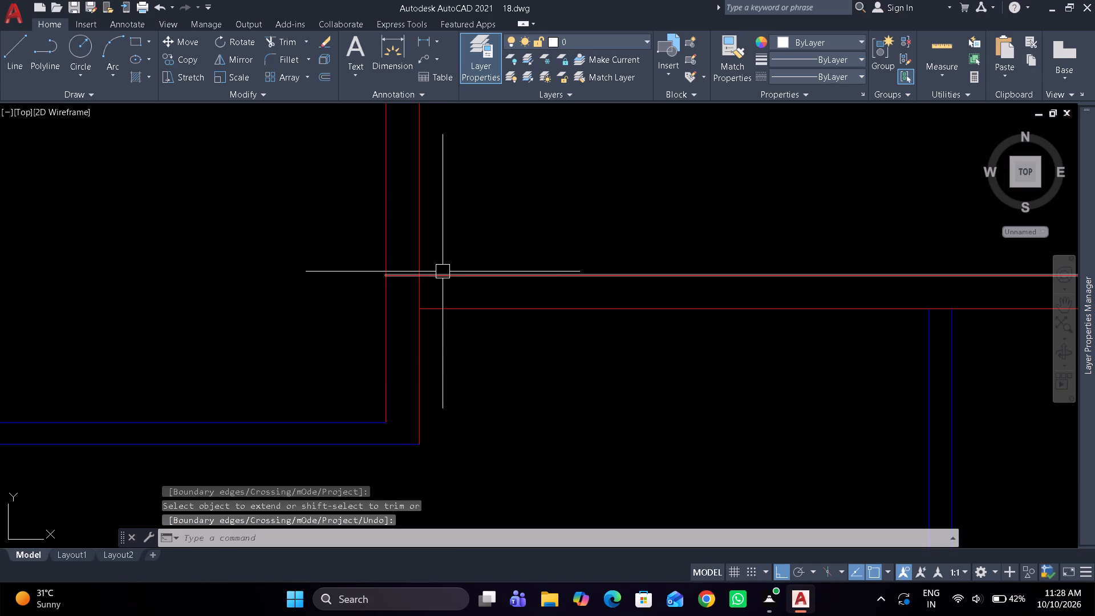
click(382, 299)
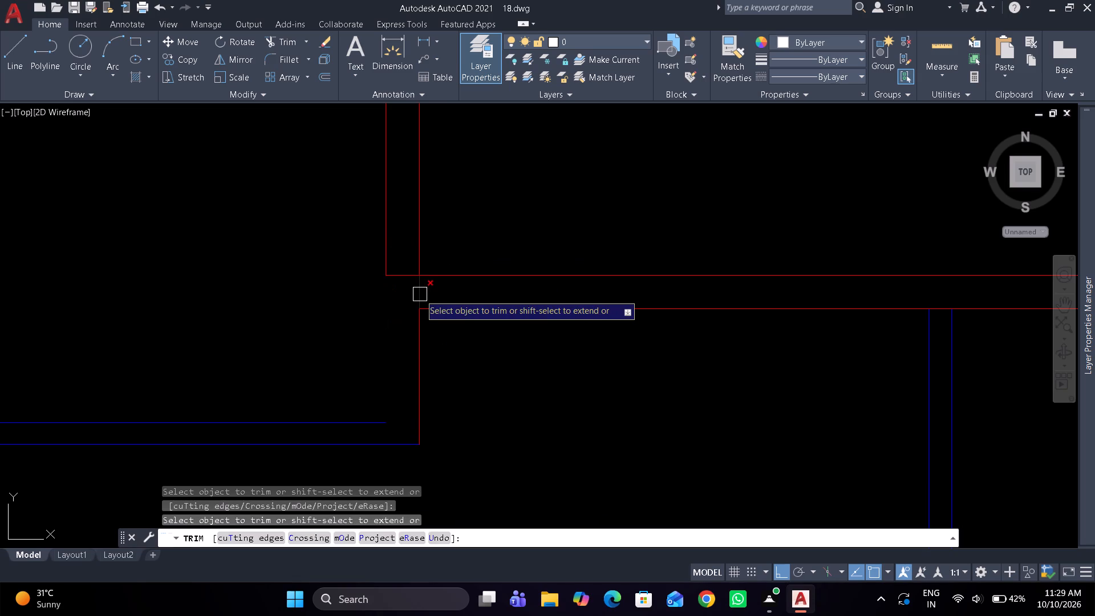
click(420, 294)
key(Escape)
Draw a 2'-2" vertical line from the small room's inner southeast corner north to the end of the extended wall line.
key(l)
key(space)
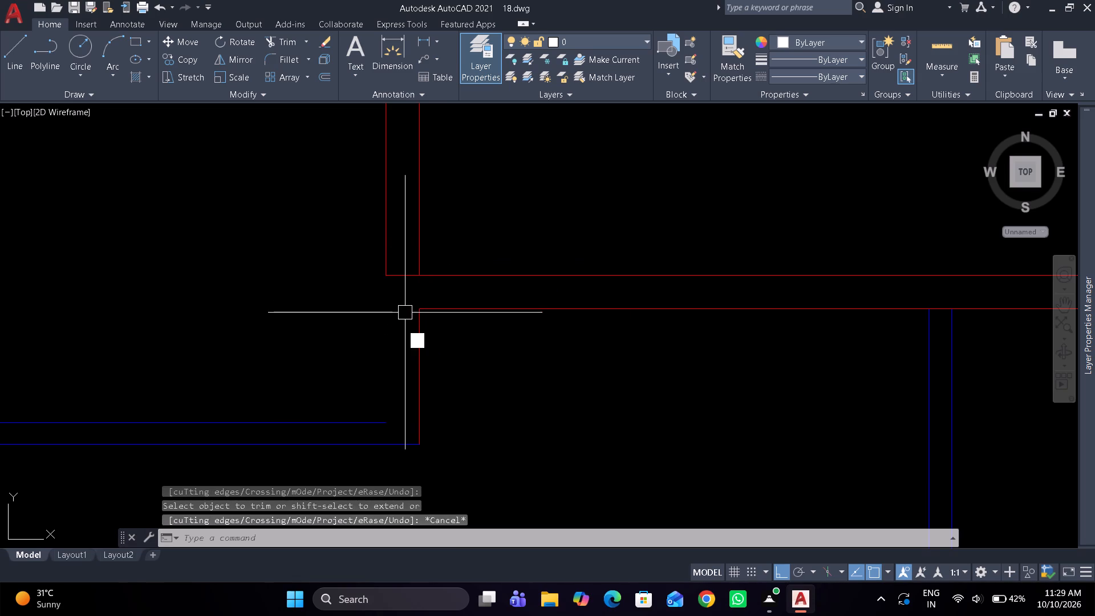
click(384, 413)
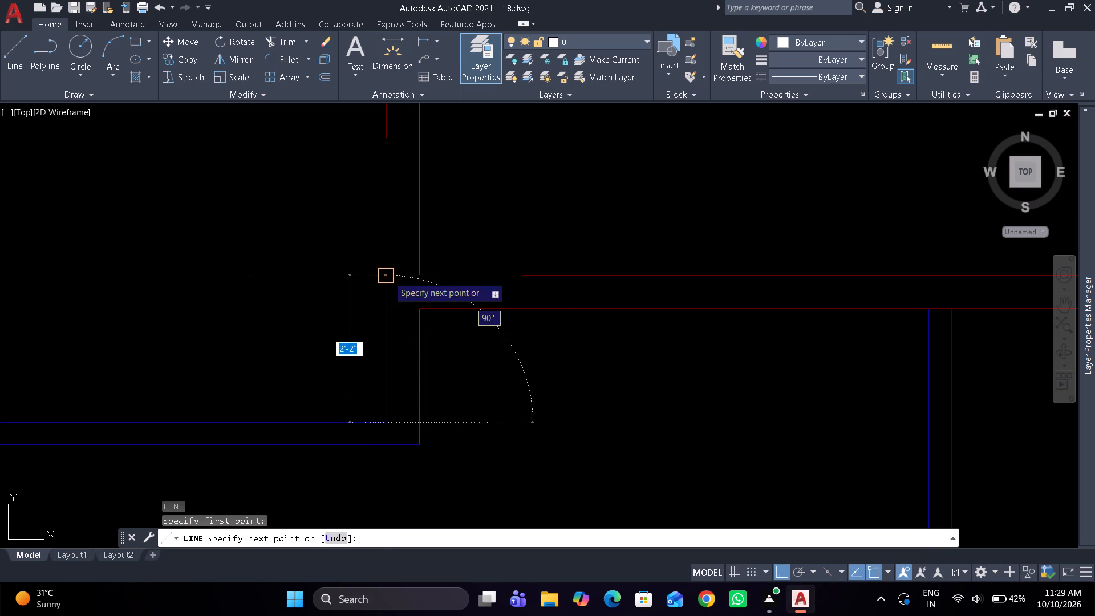
click(388, 277)
key(Escape)
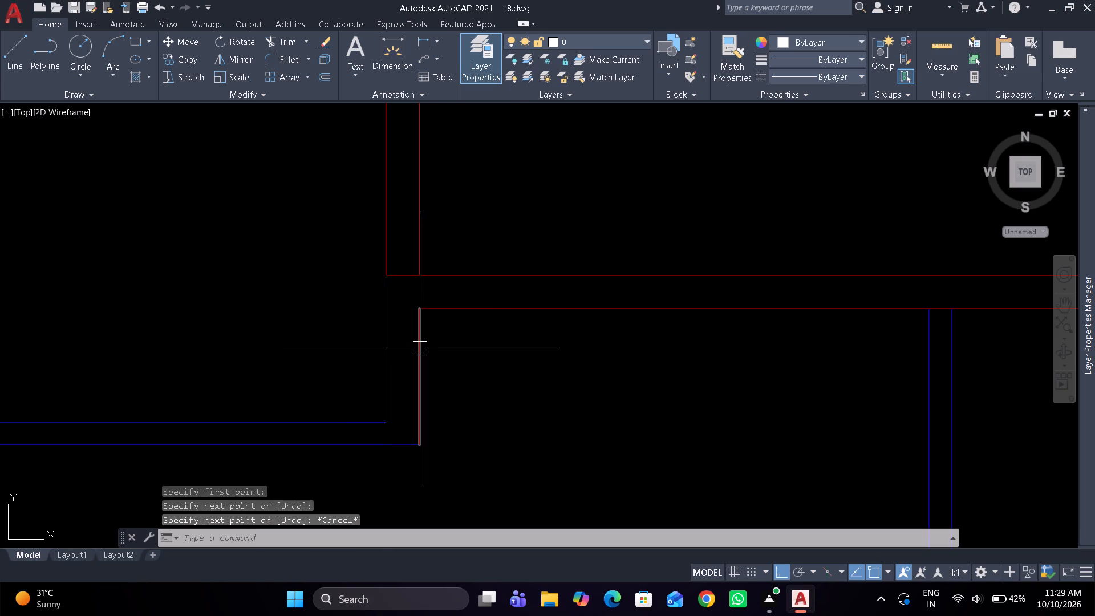
Stretch the main north wall's inner line west to the small room's inner east line, and its outer line back to the outer east line.
click(441, 307)
drag(417, 308, 409, 308)
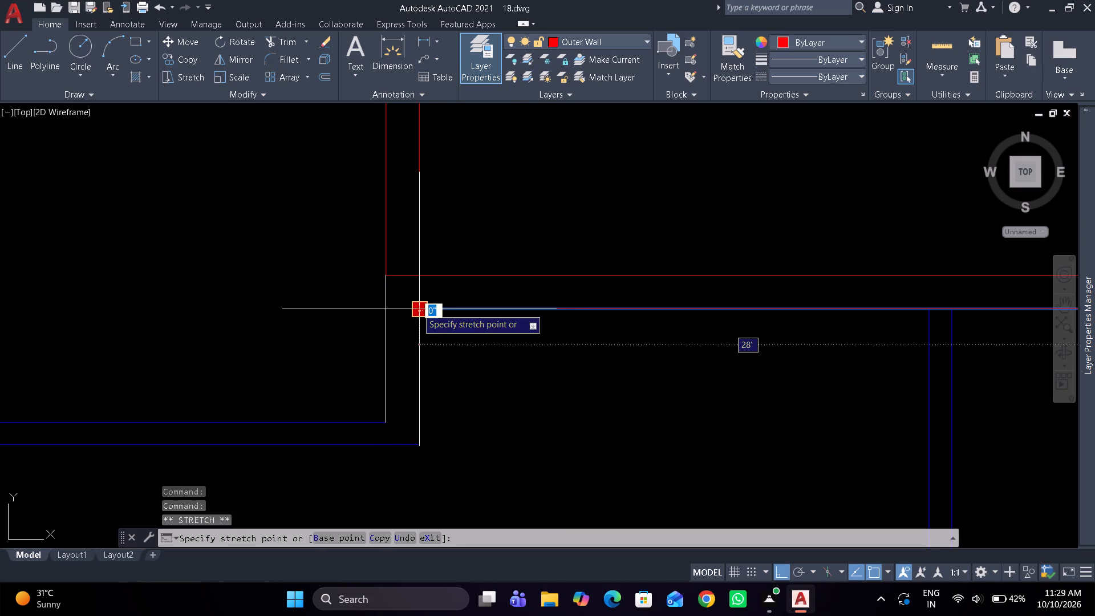
click(382, 310)
key(Escape)
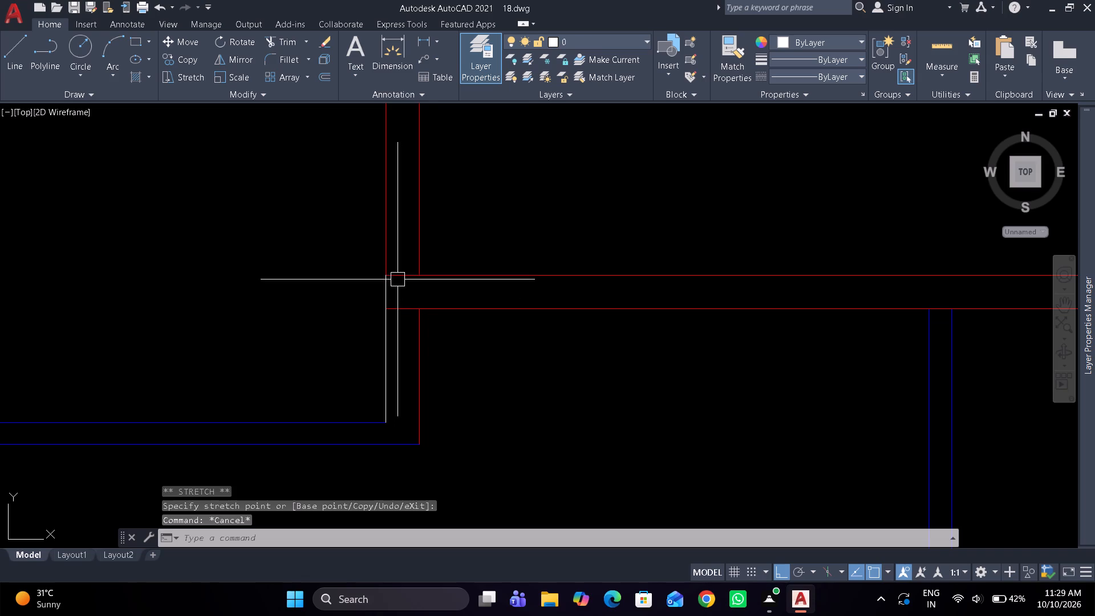
click(398, 279)
click(392, 278)
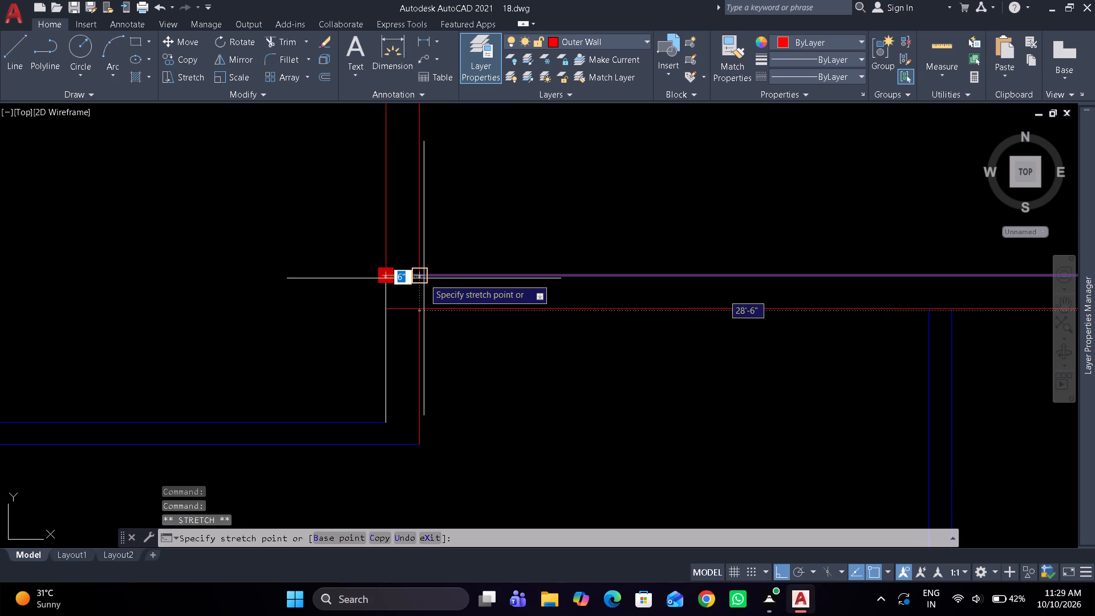
click(424, 278)
key(Escape)
Stretch the shared endpoint of the inner east wall line and the new vertical line south to the main north wall's inner line.
click(387, 291)
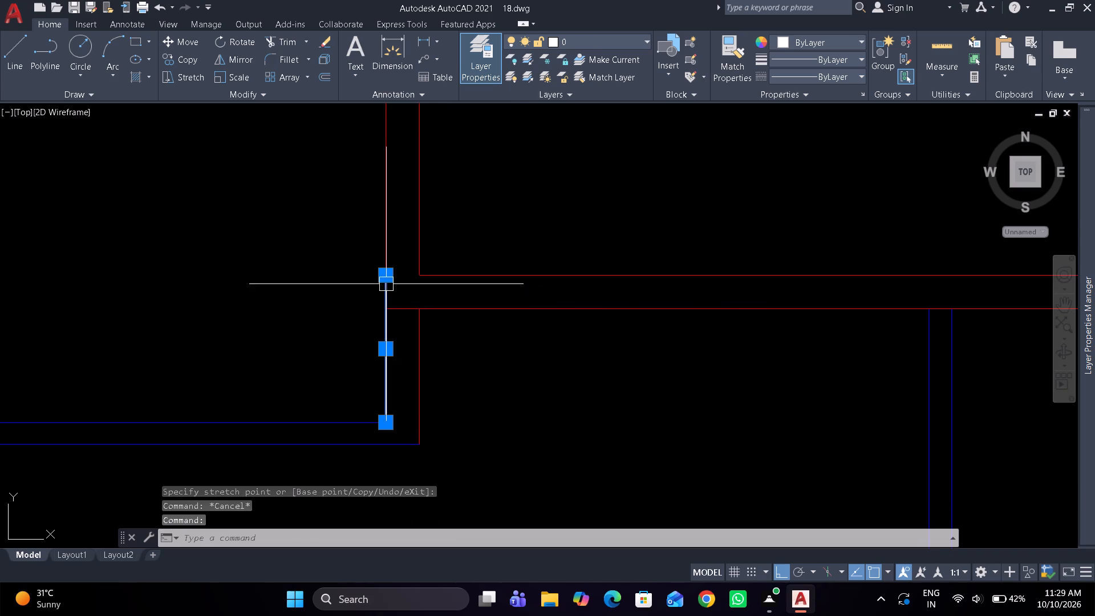
key(Escape)
drag(400, 286, 392, 279)
click(371, 257)
click(385, 271)
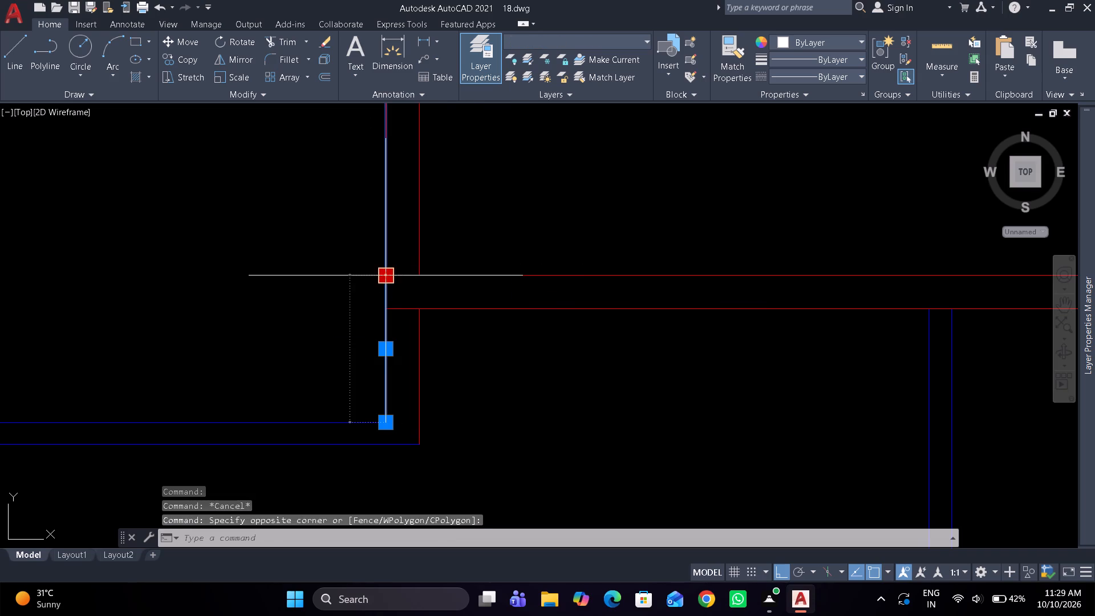
click(389, 305)
key(Escape)
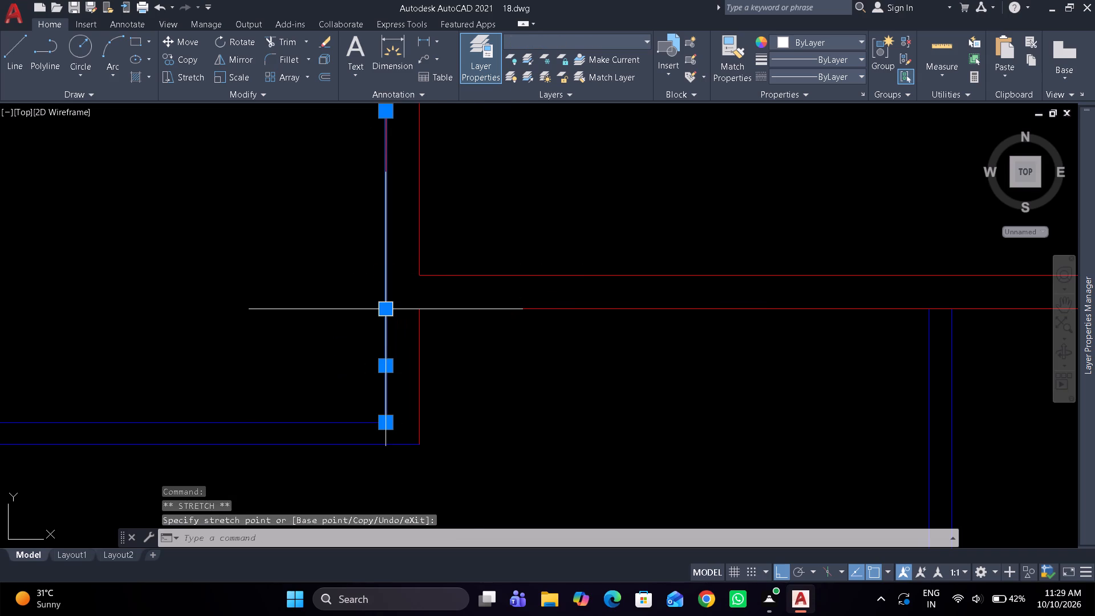
Move the two short vertical lines at the small room's southeast corner to the Inner Wall layer.
drag(467, 362, 421, 352)
click(339, 337)
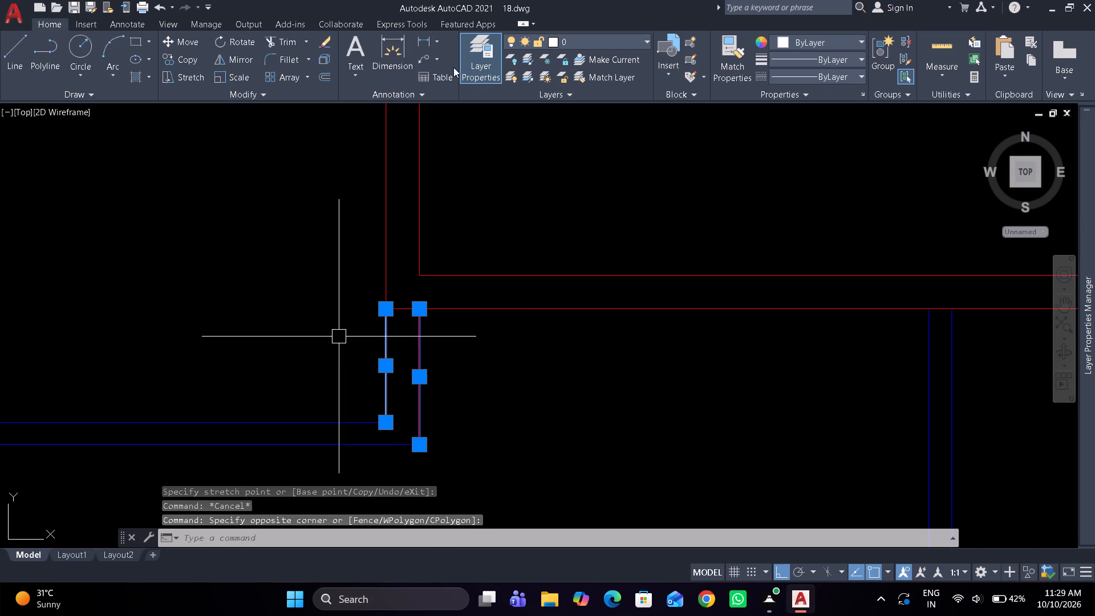
click(579, 40)
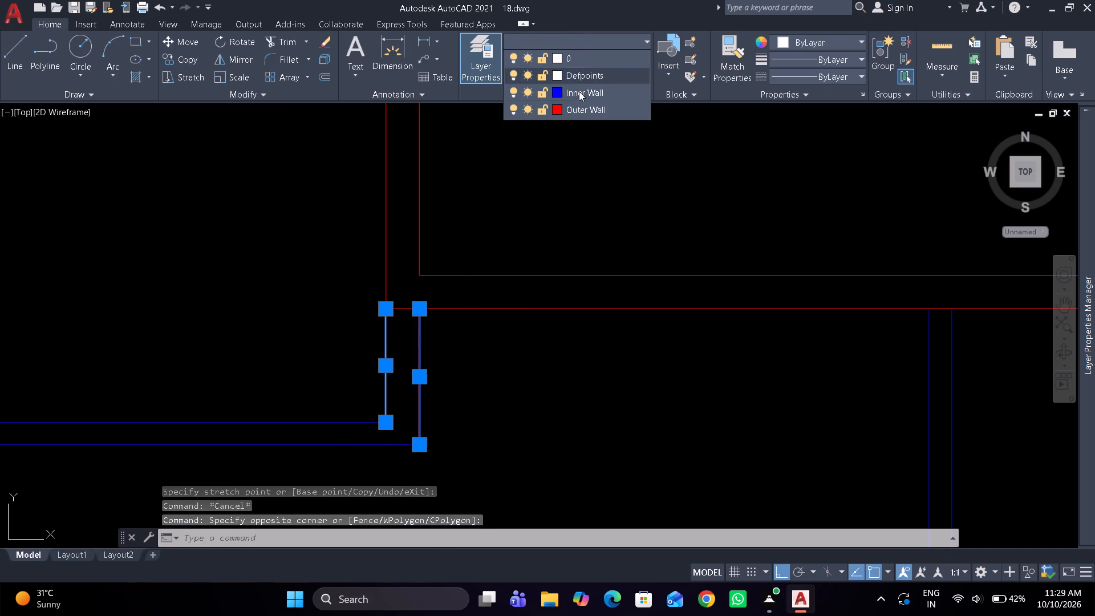
click(578, 94)
scroll(506, 237, down, 3)
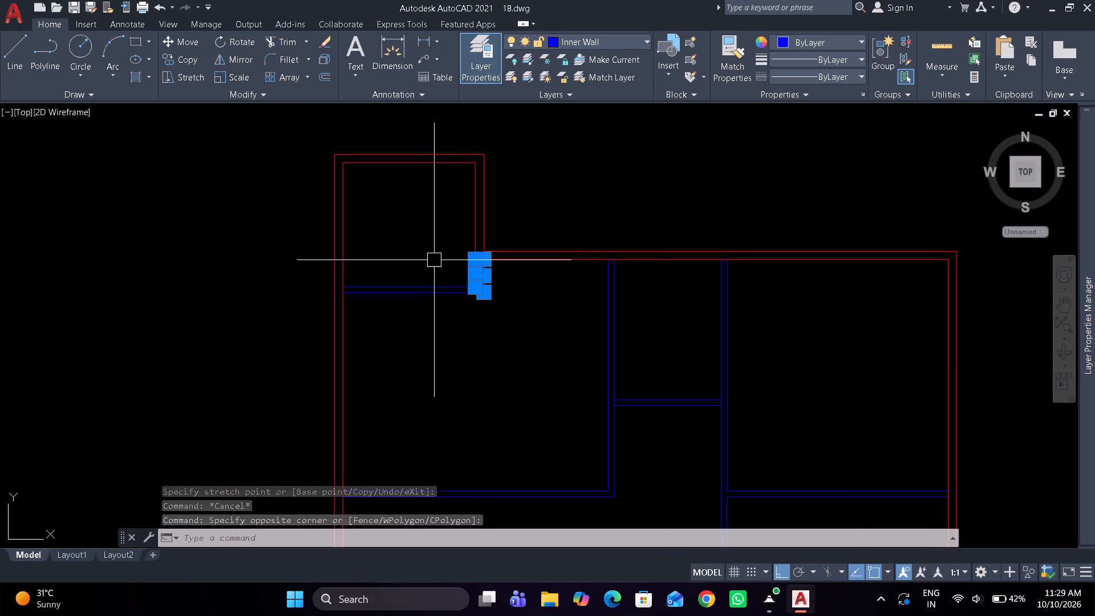
key(Escape)
Examine the small room's southeast junction and the overall floor plan for remaining wall clean-up.
middle_drag(416, 256, 416, 201)
scroll(416, 202, down, 1)
scroll(454, 190, up, 2)
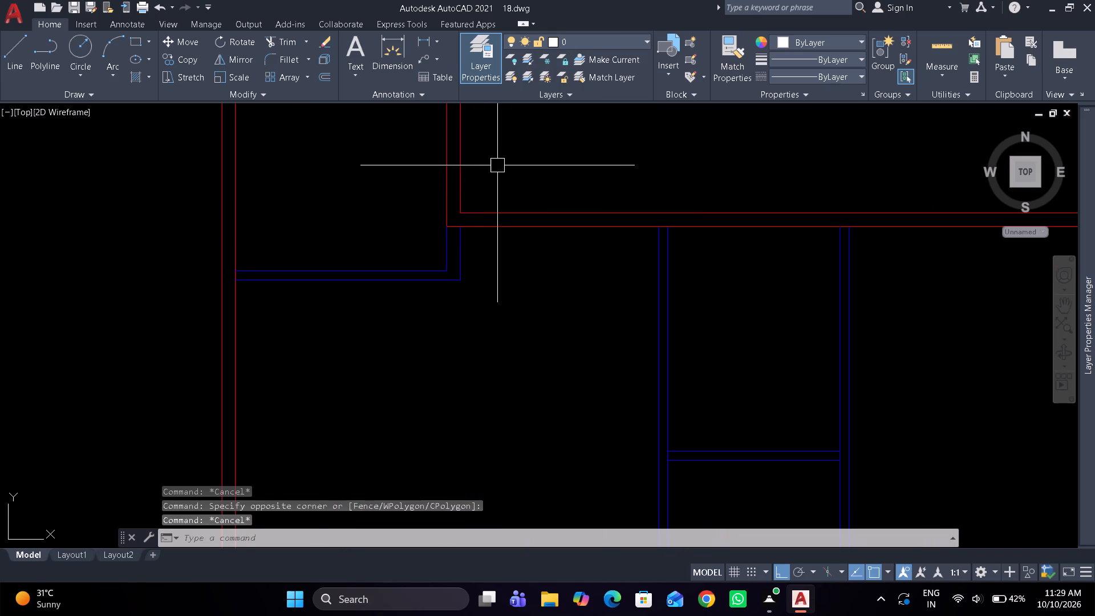
scroll(498, 165, down, 1)
scroll(507, 233, down, 1)
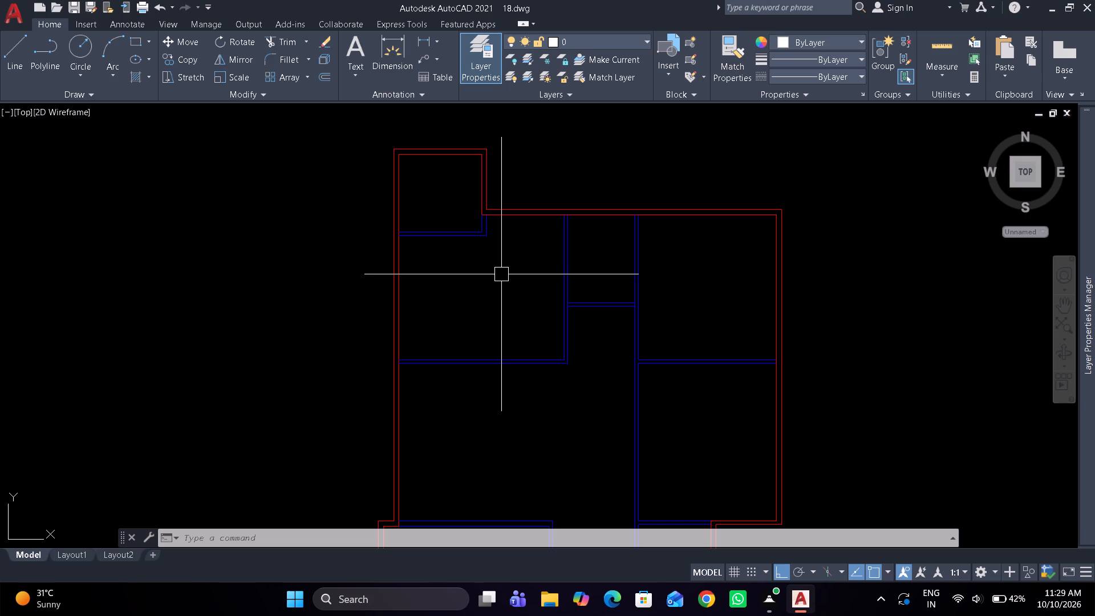
scroll(501, 274, down, 1)
middle_drag(496, 269, 463, 242)
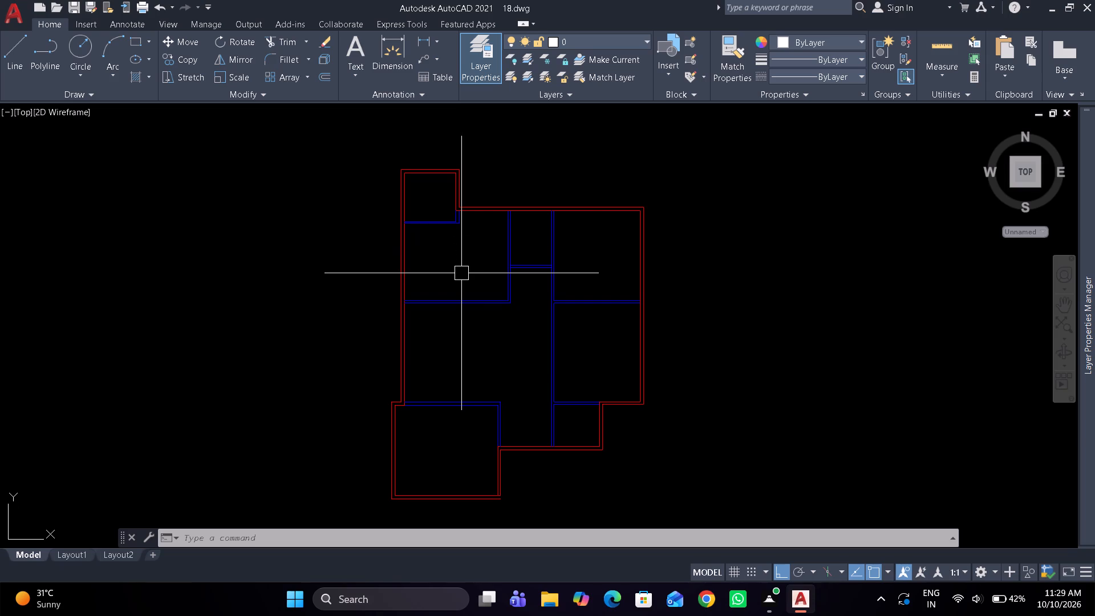
middle_drag(433, 314, 425, 309)
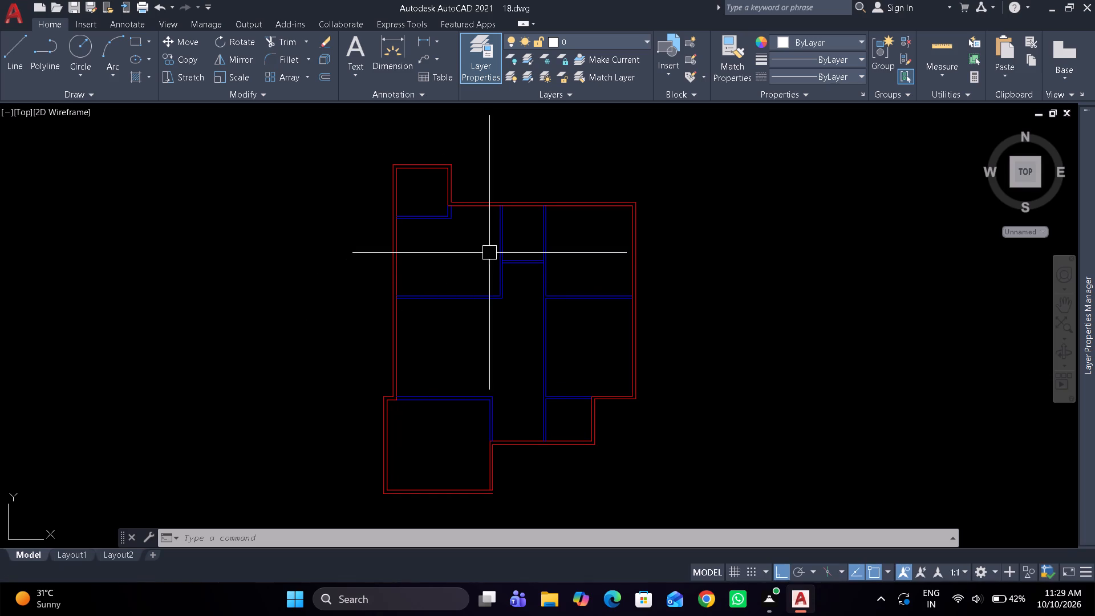
Trim the vertical wall lines across both ends of the short horizontal wall closing the narrow north-central room.
scroll(514, 245, up, 2)
middle_click(530, 232)
scroll(525, 262, up, 2)
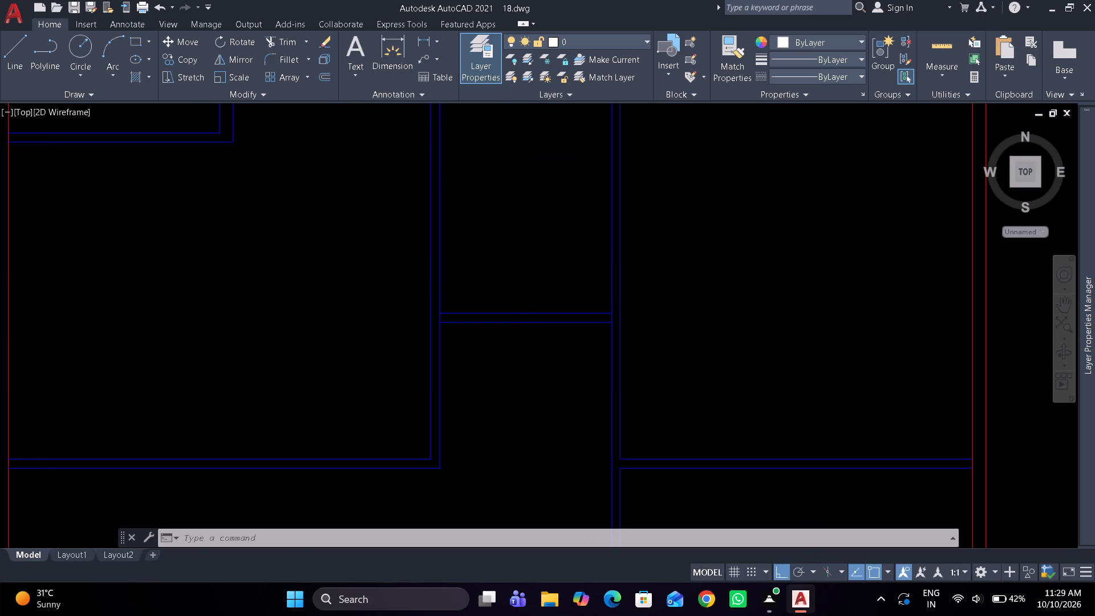
text(tr)
key(space)
scroll(419, 330, up, 2)
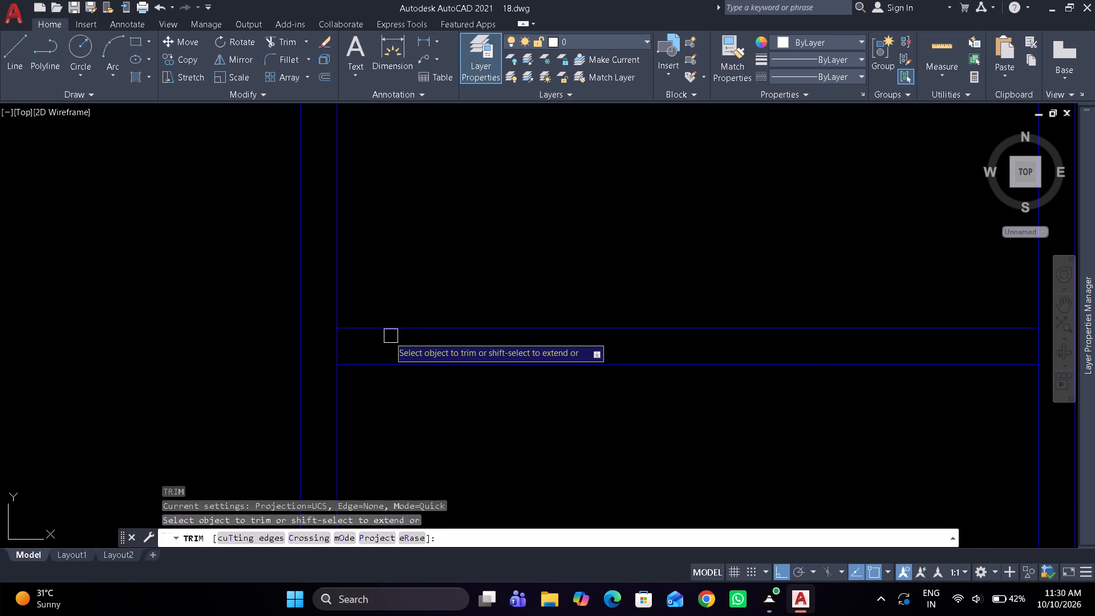
click(335, 343)
scroll(460, 343, down, 2)
scroll(702, 354, up, 2)
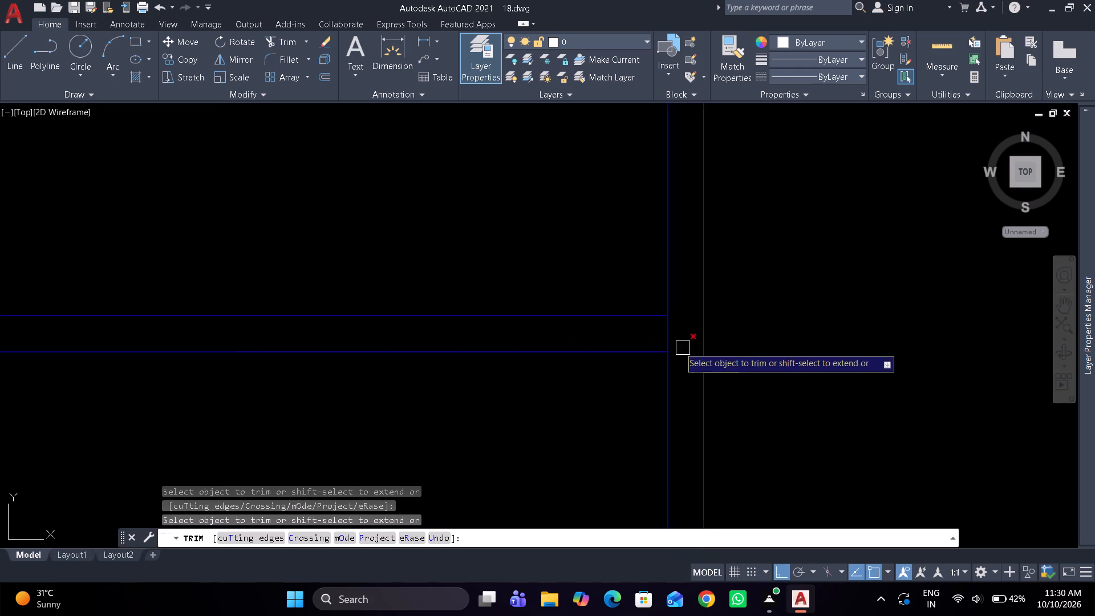
scroll(678, 346, up, 1)
click(670, 325)
scroll(556, 258, down, 5)
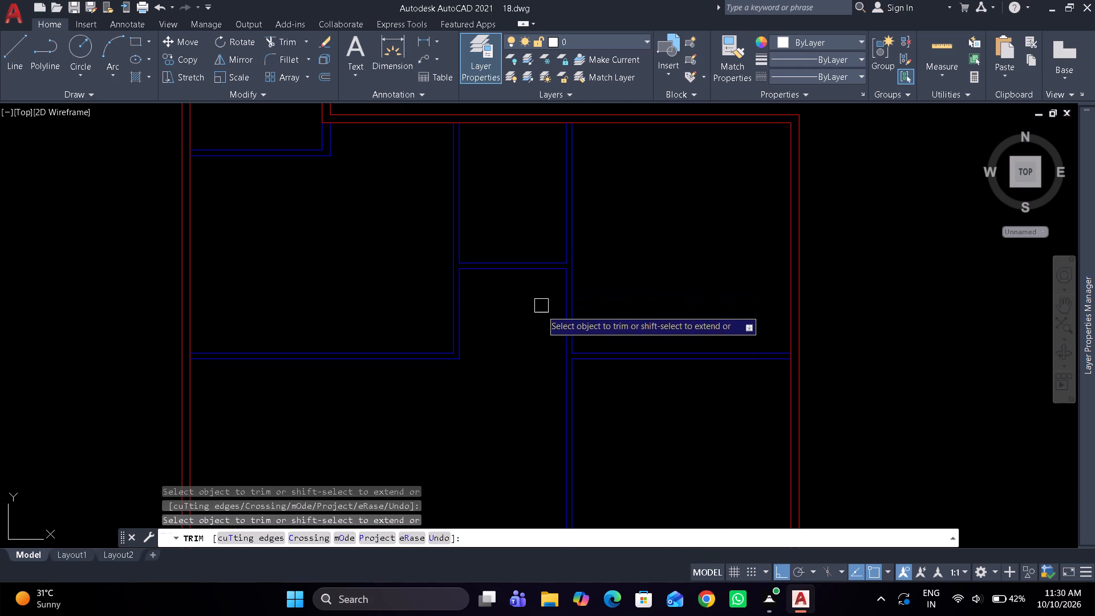
scroll(532, 357, down, 1)
middle_drag(530, 271, 530, 266)
middle_drag(530, 311, 531, 230)
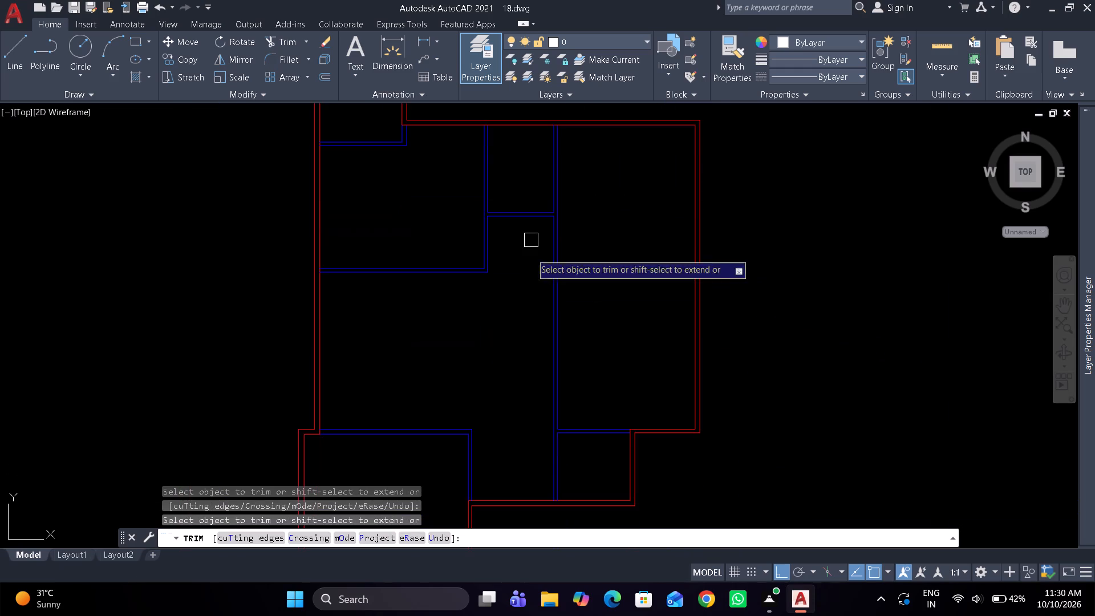
middle_drag(529, 294, 529, 221)
middle_drag(529, 261, 529, 242)
key(space)
Insert the Door - Imperial block from the architectural samples inside the small northwest room.
scroll(494, 260, down, 1)
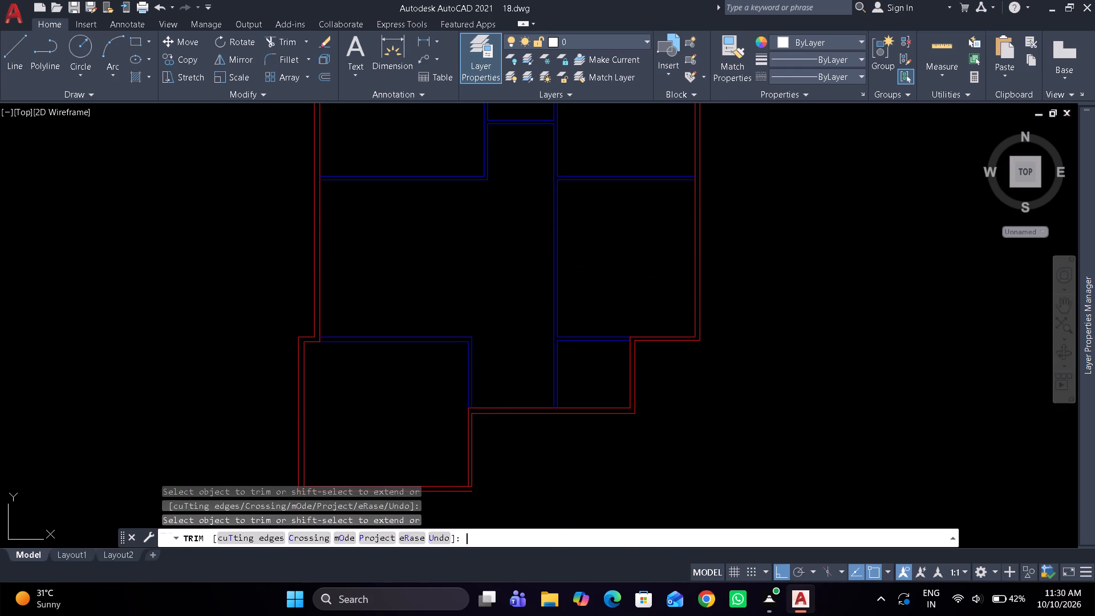
scroll(494, 260, down, 1)
middle_drag(492, 273, 490, 298)
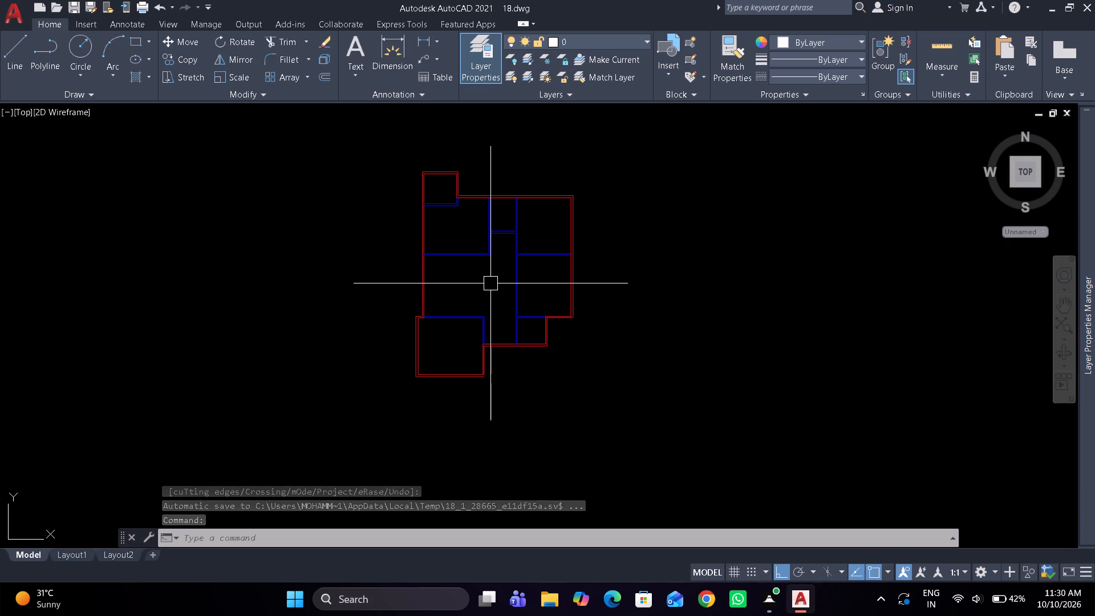
scroll(490, 285, up, 1)
middle_drag(490, 285, 496, 329)
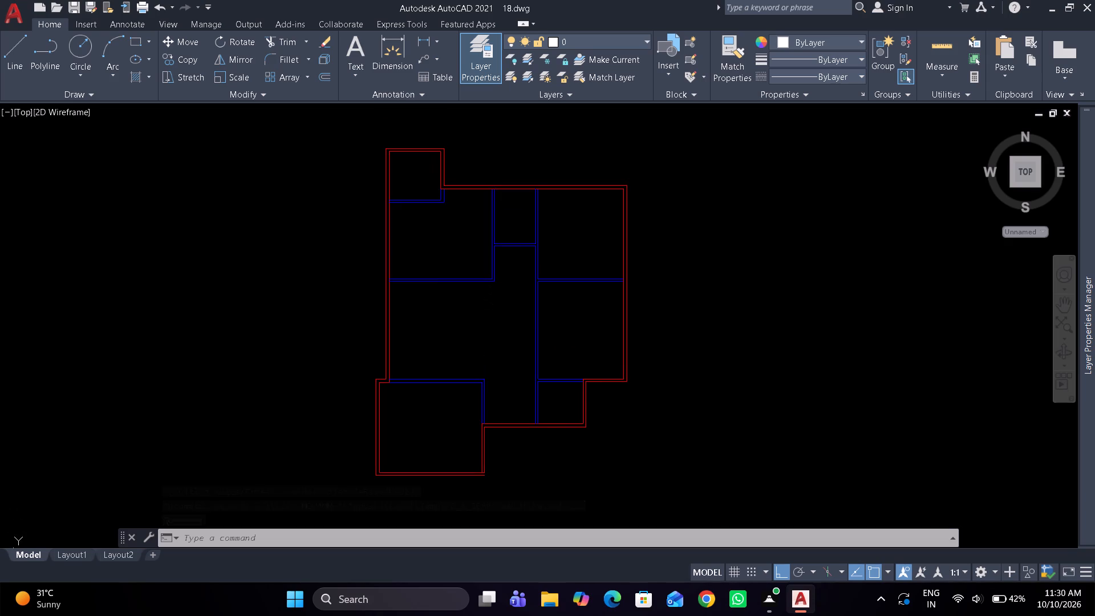
scroll(408, 187, up, 3)
middle_drag(407, 187, 407, 192)
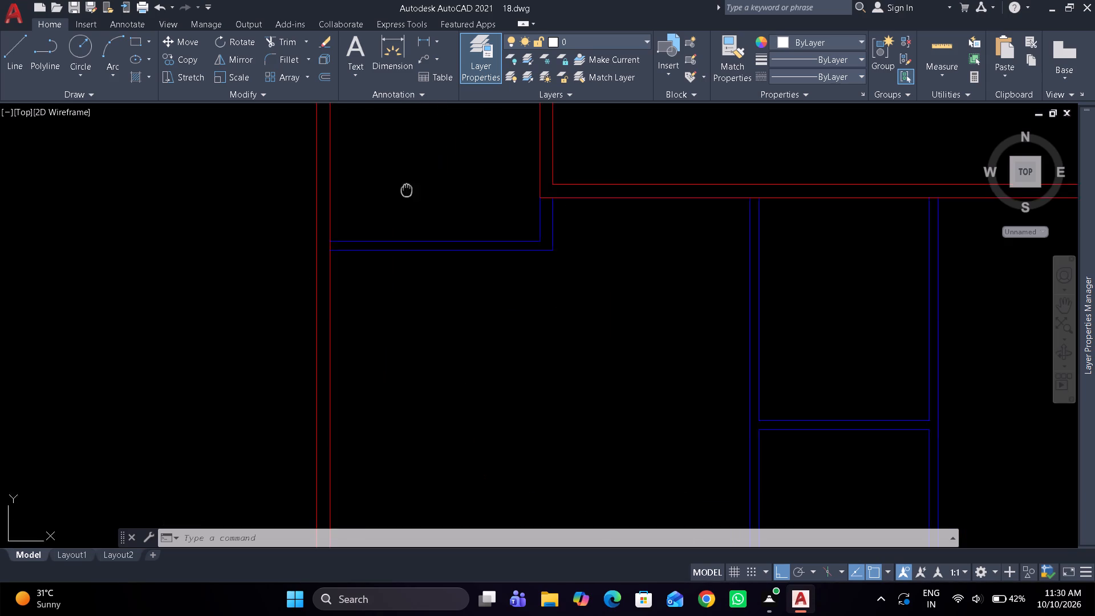
middle_drag(407, 192, 444, 312)
key(ctrl+3)
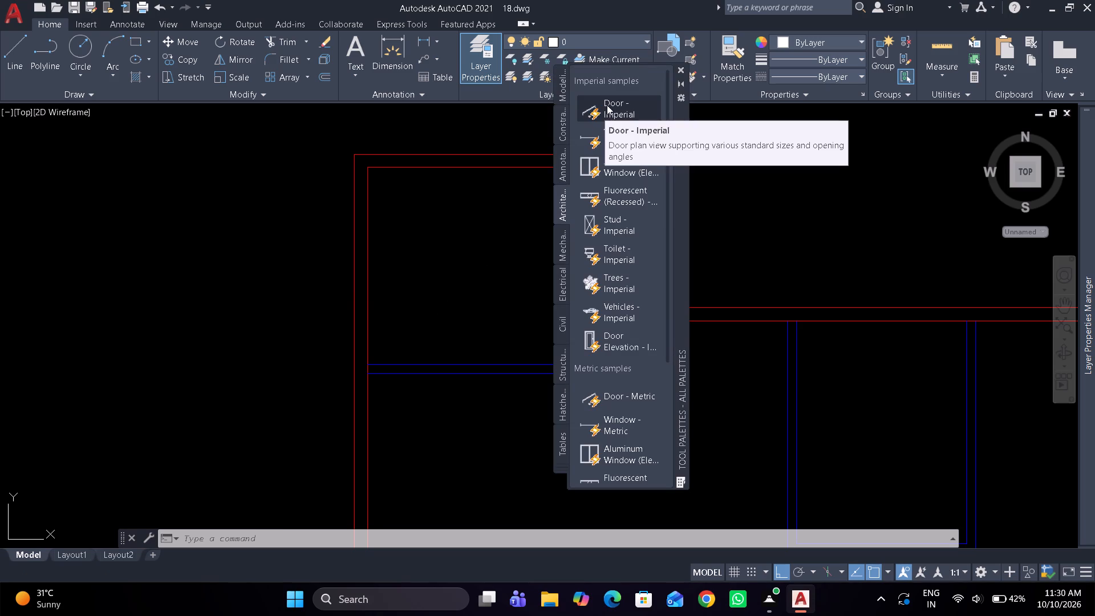
click(607, 104)
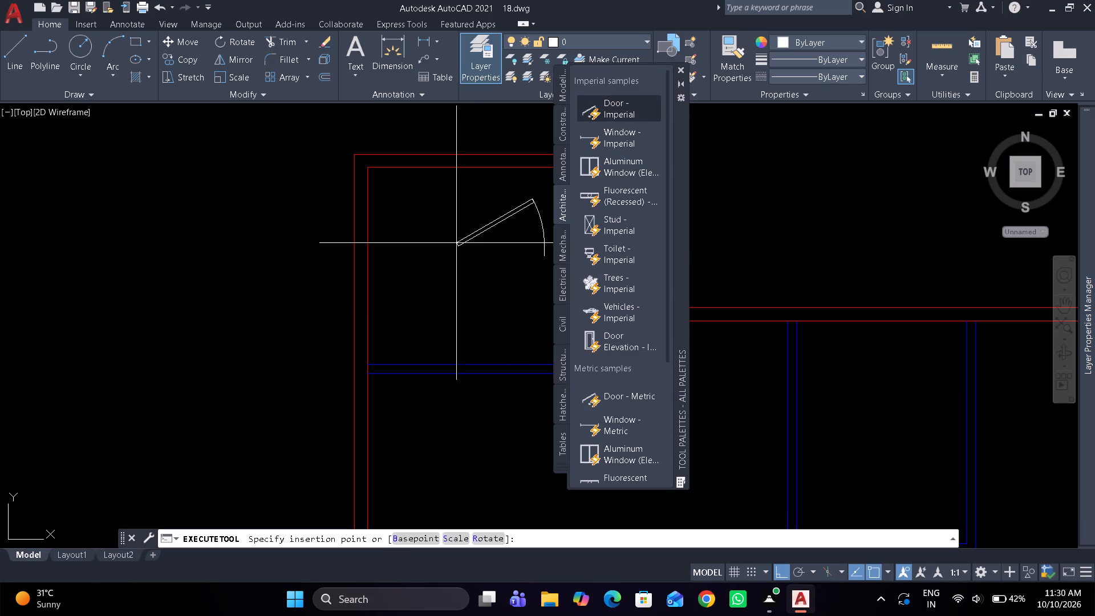
click(443, 253)
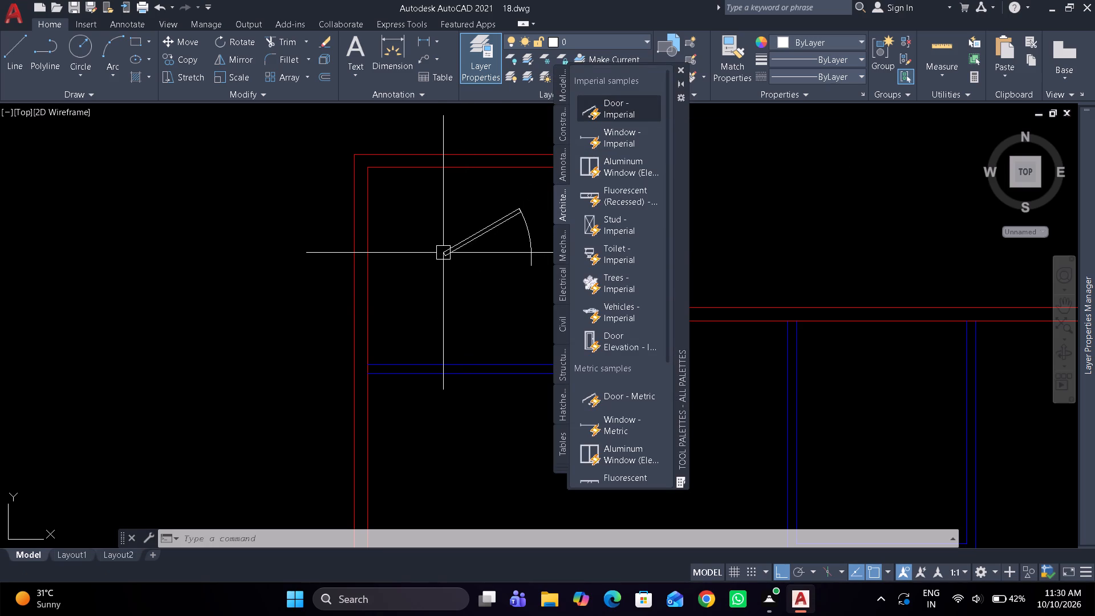
Set the door block in the small northwest room to its perpendicular open state.
key(ctrl+3)
scroll(456, 246, up, 2)
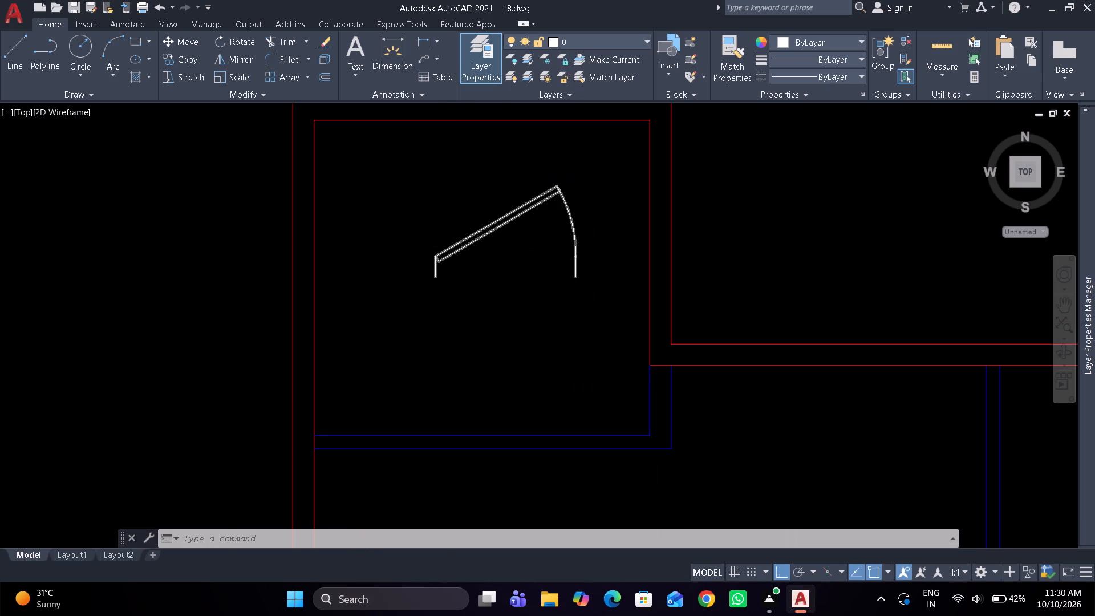
click(457, 245)
click(397, 179)
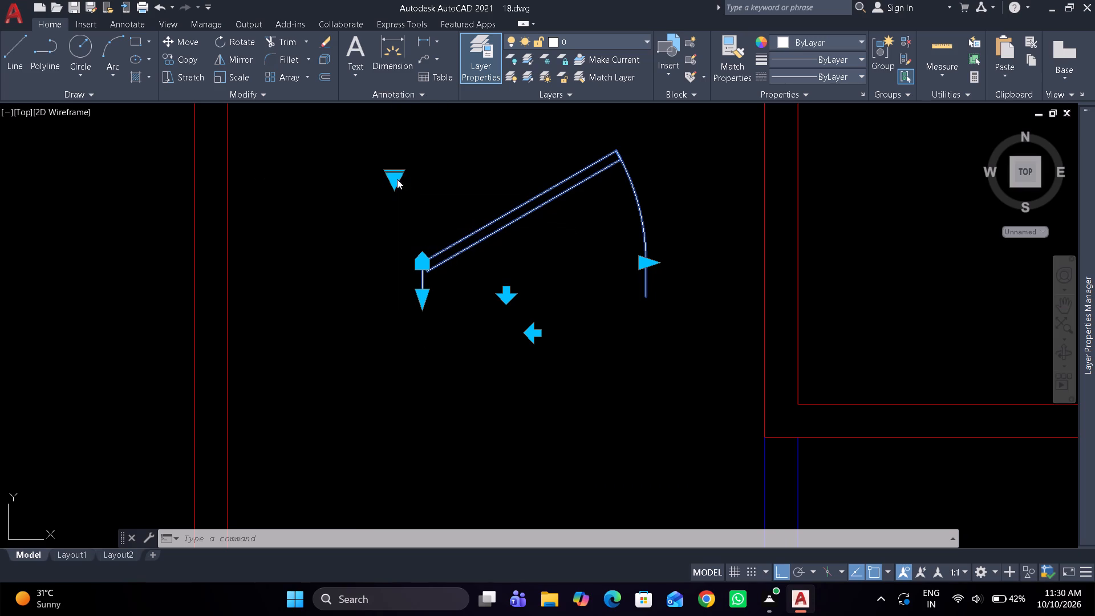
click(426, 231)
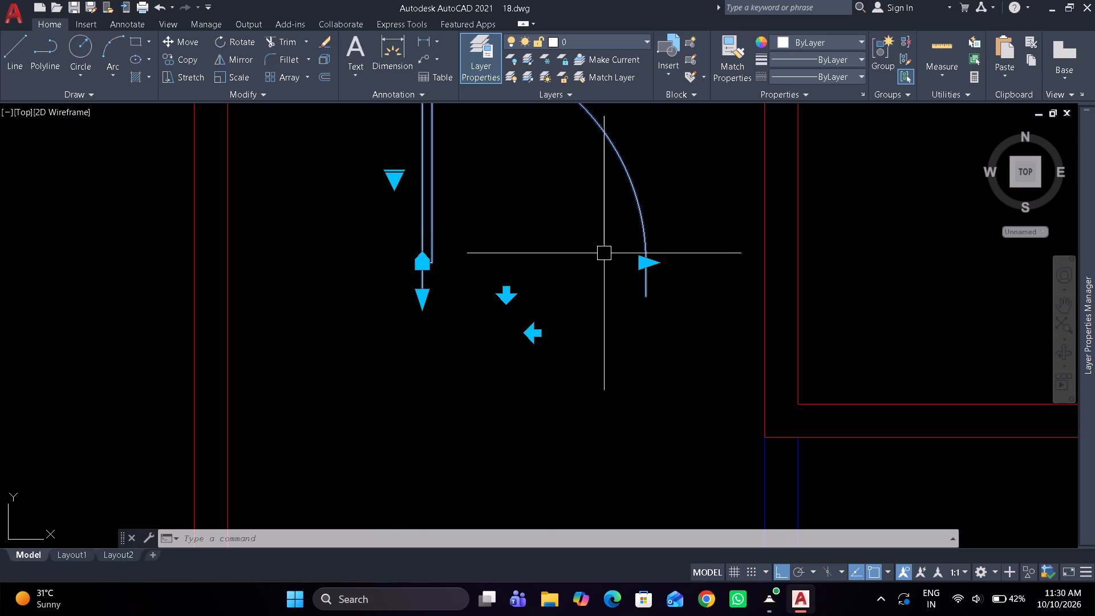
Reduce the door block's opening width and wall thickness by one preset increment each.
click(648, 266)
scroll(647, 266, up, 2)
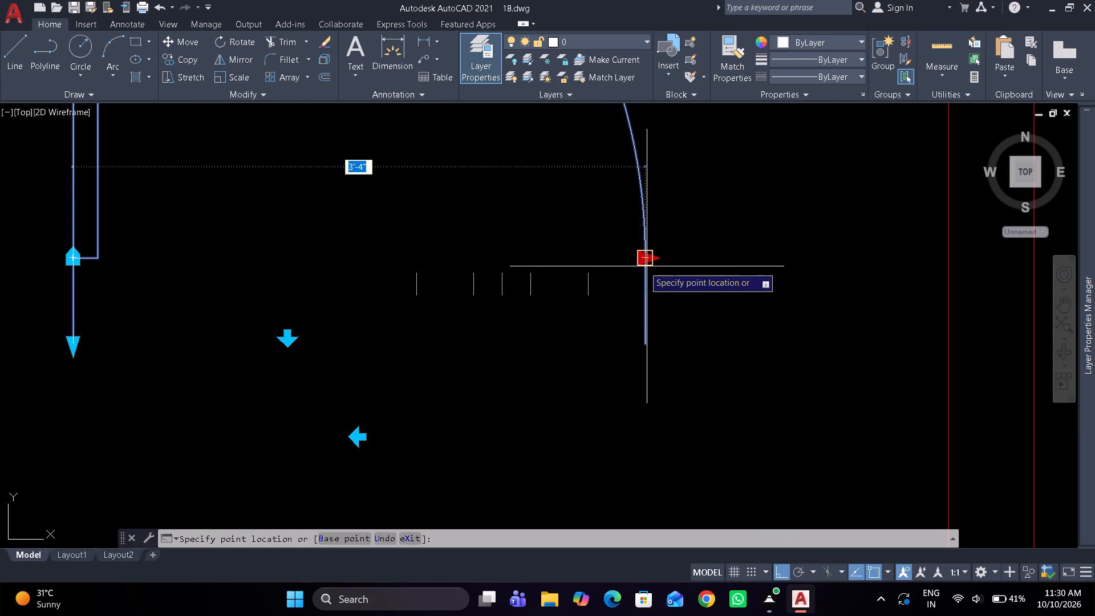
click(585, 273)
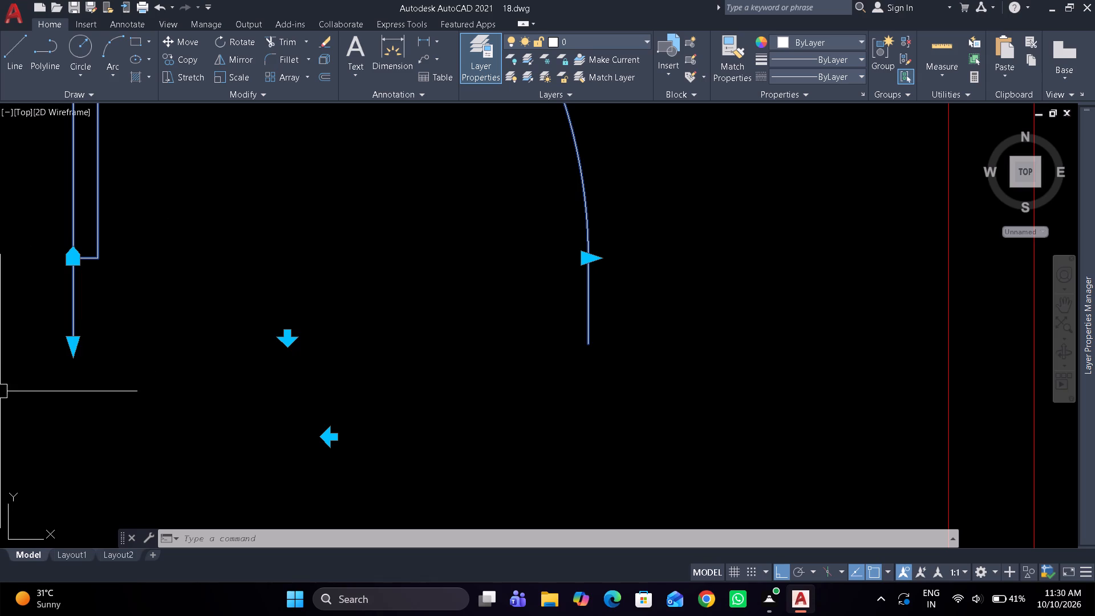
click(76, 344)
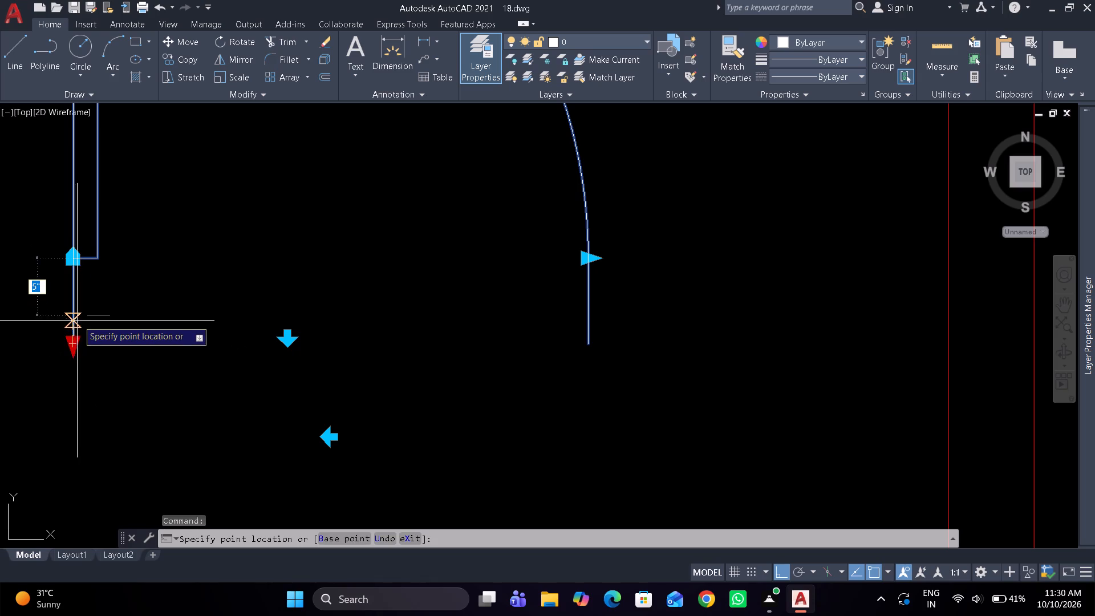
click(84, 314)
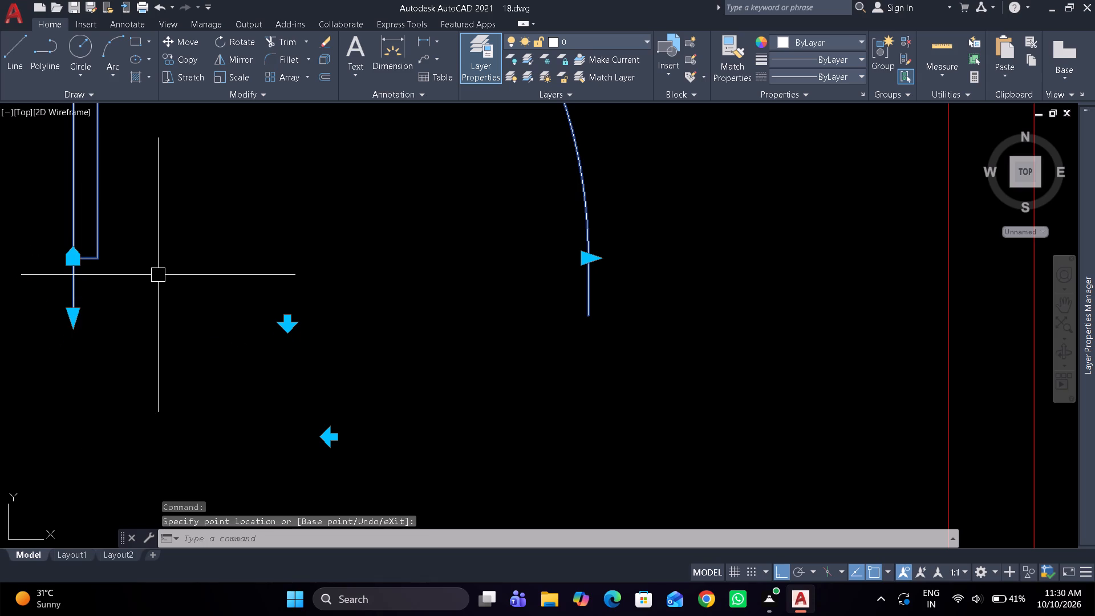
key(Escape)
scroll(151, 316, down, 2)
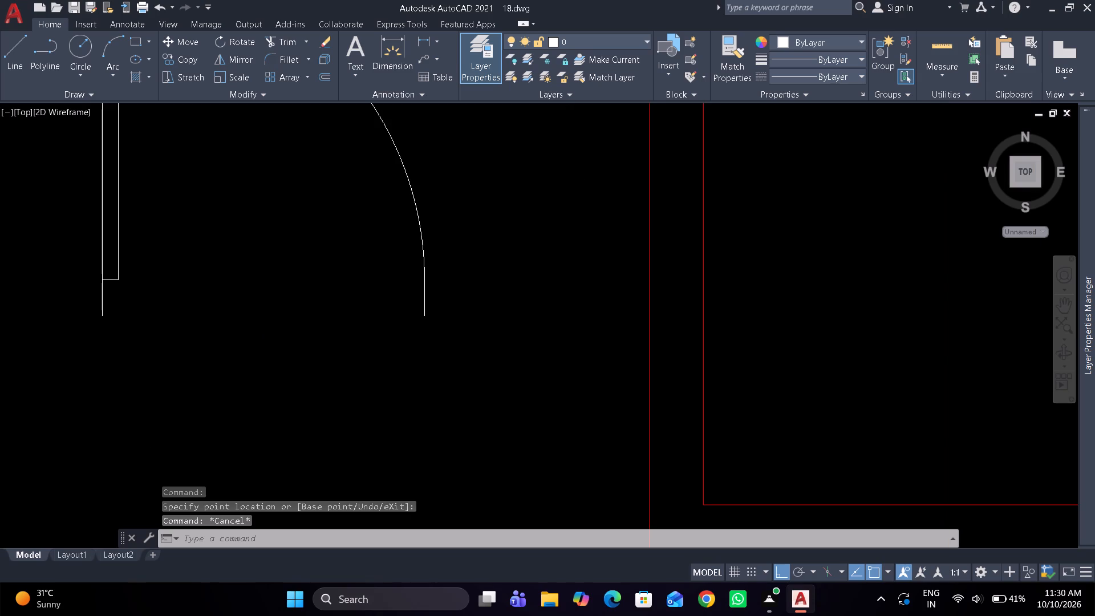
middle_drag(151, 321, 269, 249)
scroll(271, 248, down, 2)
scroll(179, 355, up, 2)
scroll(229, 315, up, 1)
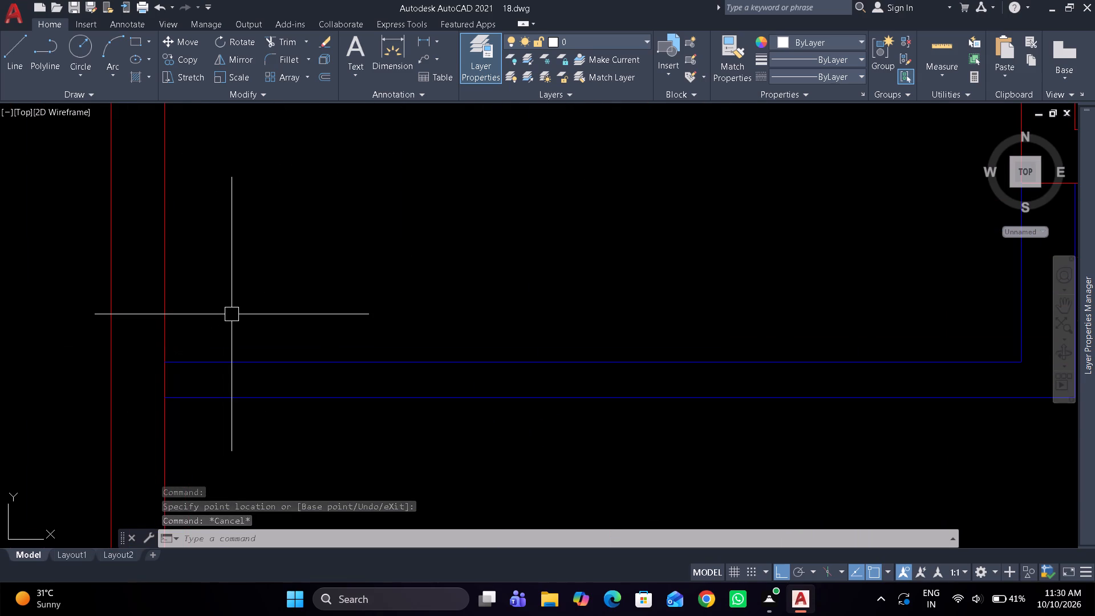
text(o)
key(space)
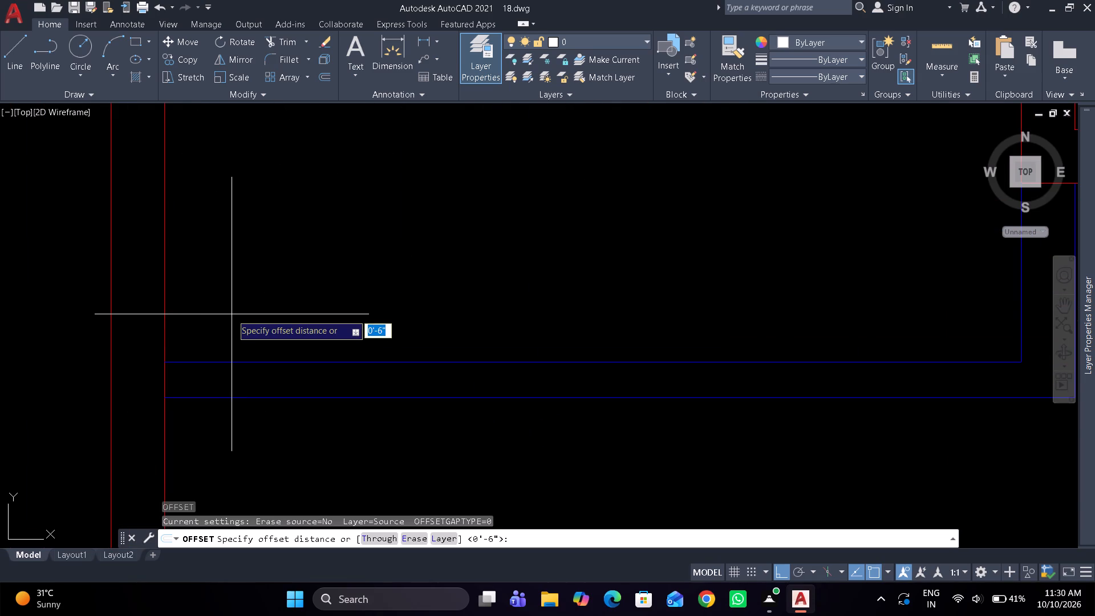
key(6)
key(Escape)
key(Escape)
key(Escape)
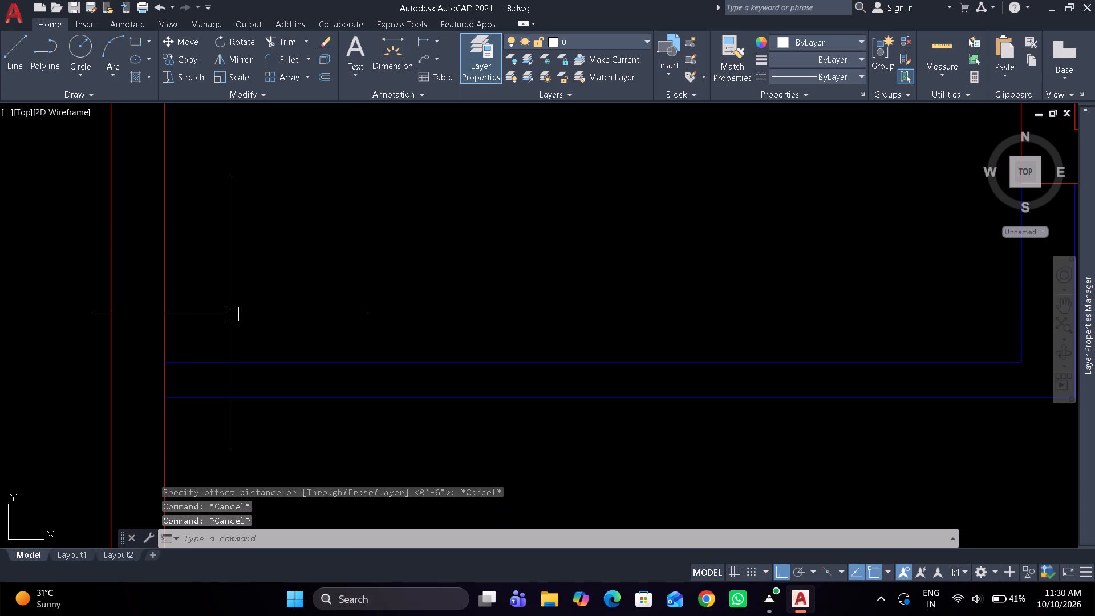
Offset the inner line of the west outer wall 2' into the small northwest room.
text(o)
key(space)
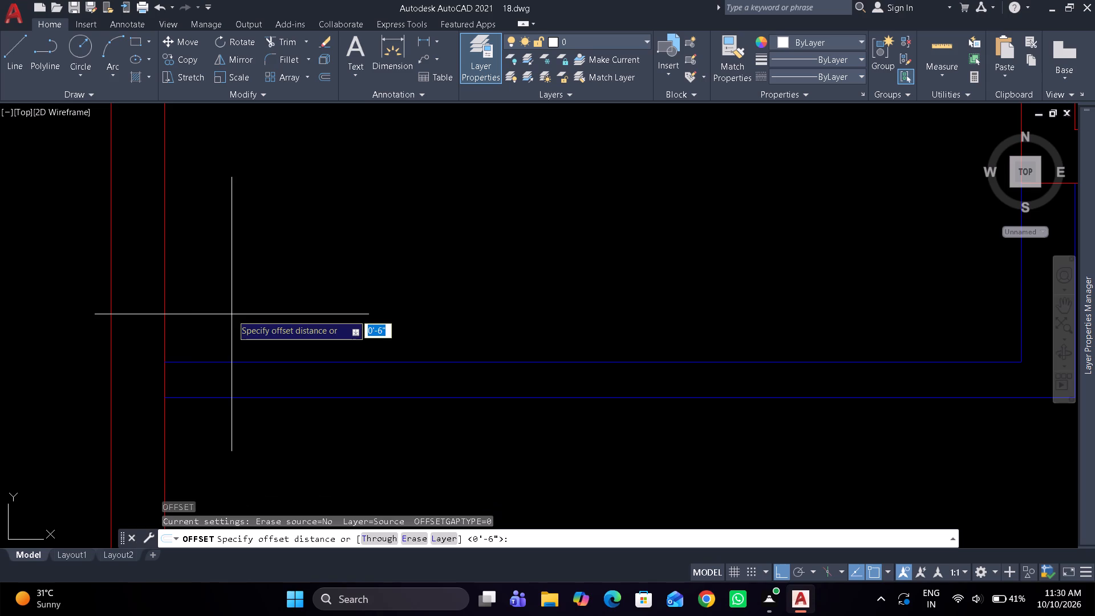
key(2)
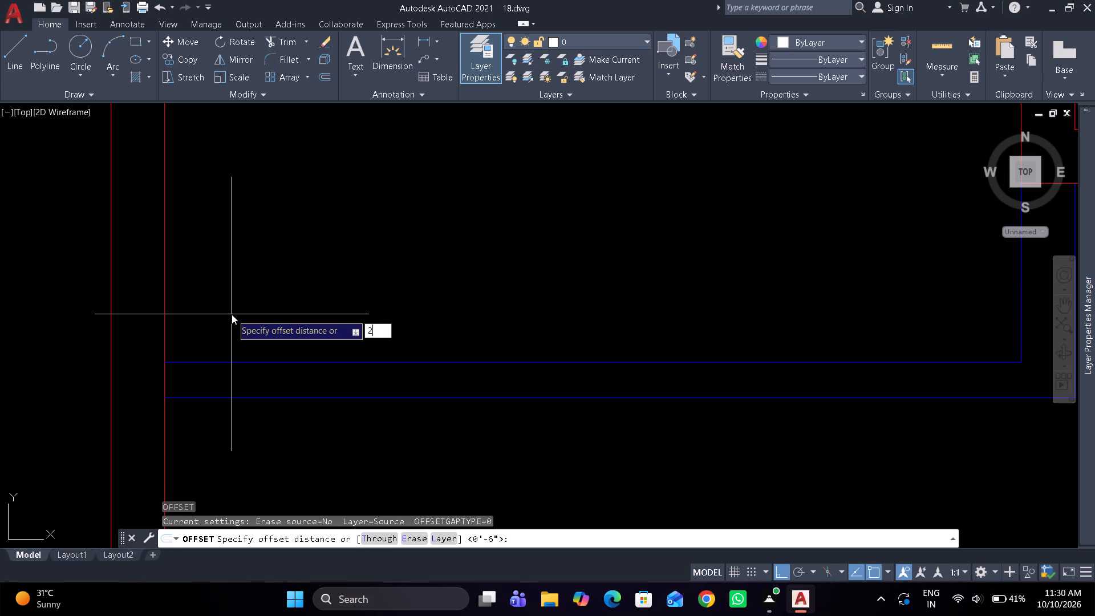
key(apostrophe)
key(Return)
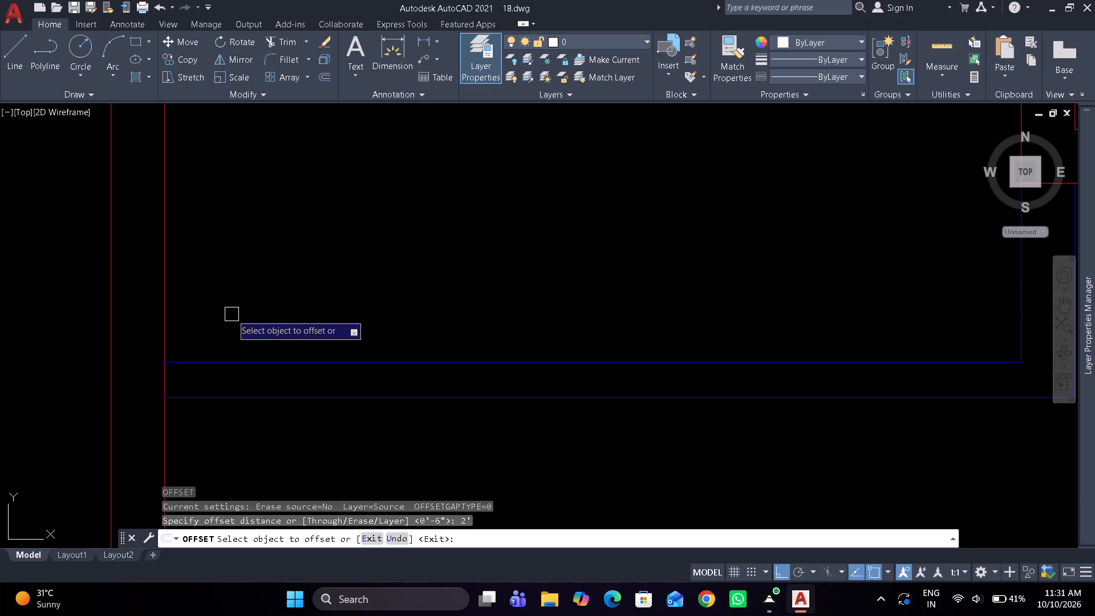
drag(161, 272, 198, 260)
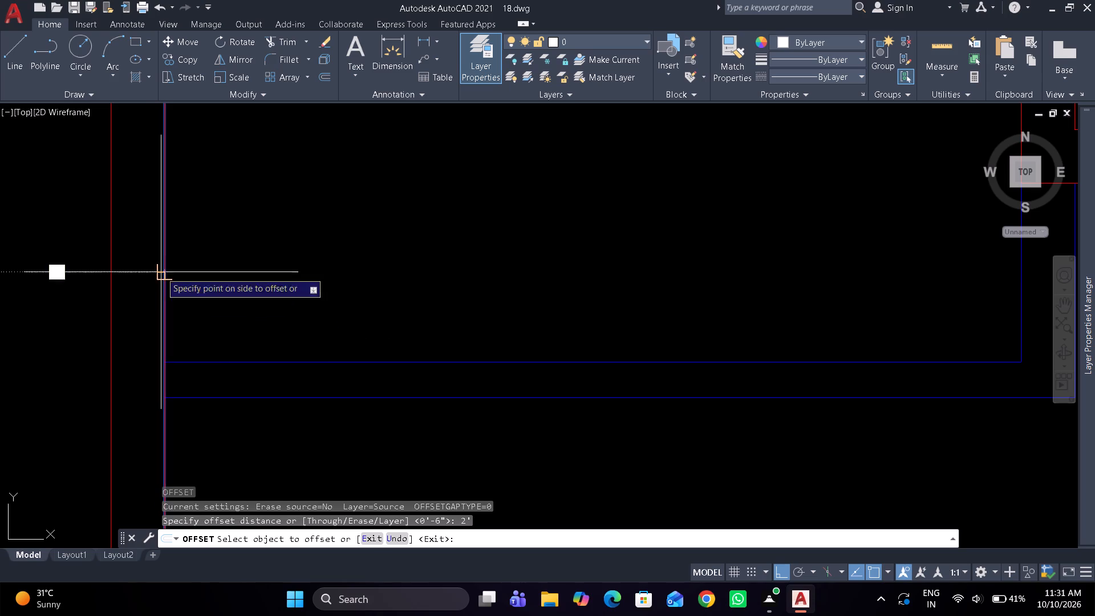
scroll(349, 219, down, 2)
click(408, 208)
key(space)
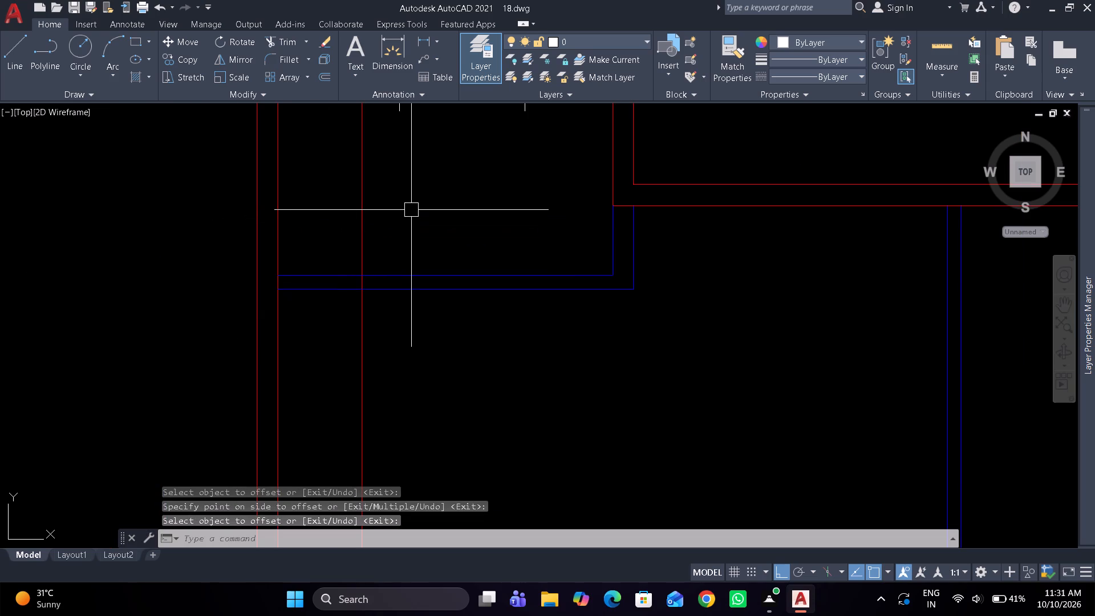
Trim the offset line back to the inner face of the small northwest room's south wall.
text(tr)
key(space)
scroll(389, 237, up, 2)
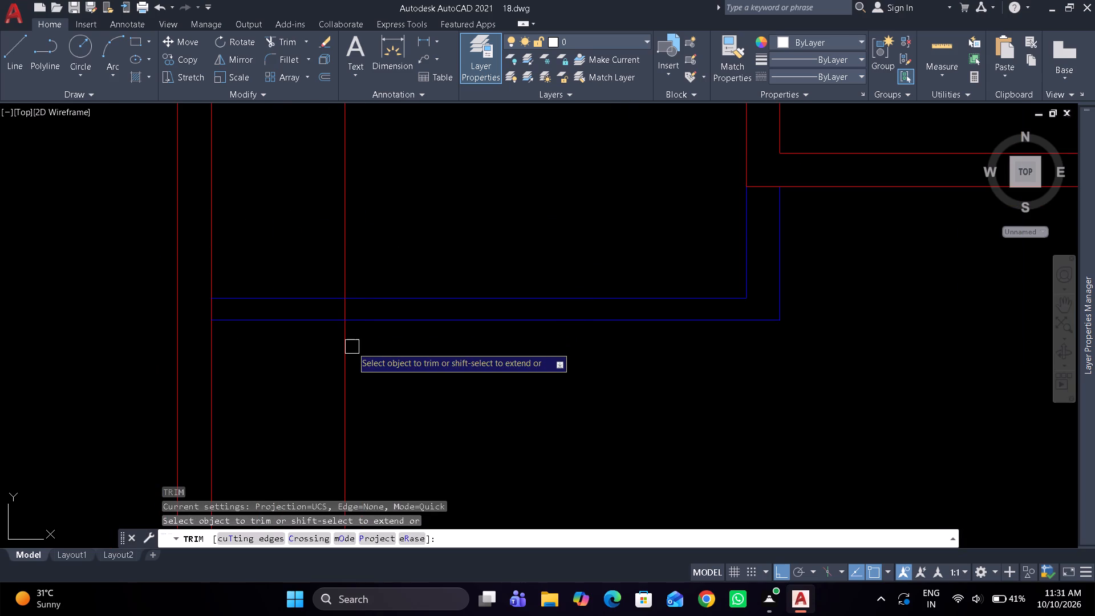
drag(348, 350, 347, 343)
scroll(350, 322, up, 2)
drag(340, 302, 351, 291)
scroll(429, 202, down, 3)
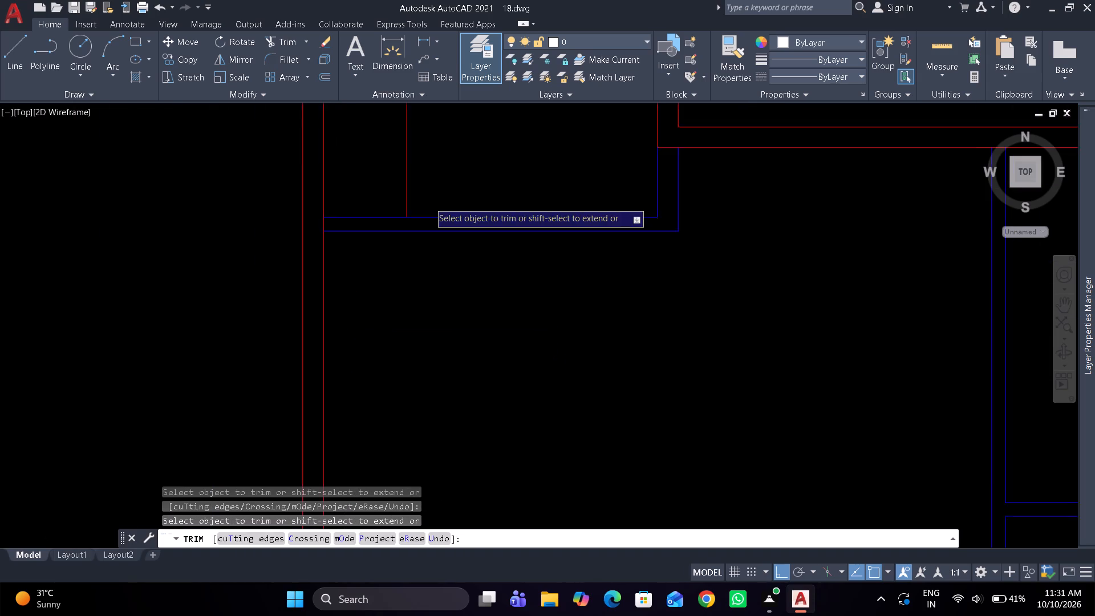
scroll(429, 202, down, 1)
middle_drag(429, 202, 420, 309)
scroll(425, 287, up, 1)
key(space)
Move the trimmed offset line in the small northwest room to layer 0.
drag(423, 283, 395, 268)
click(390, 264)
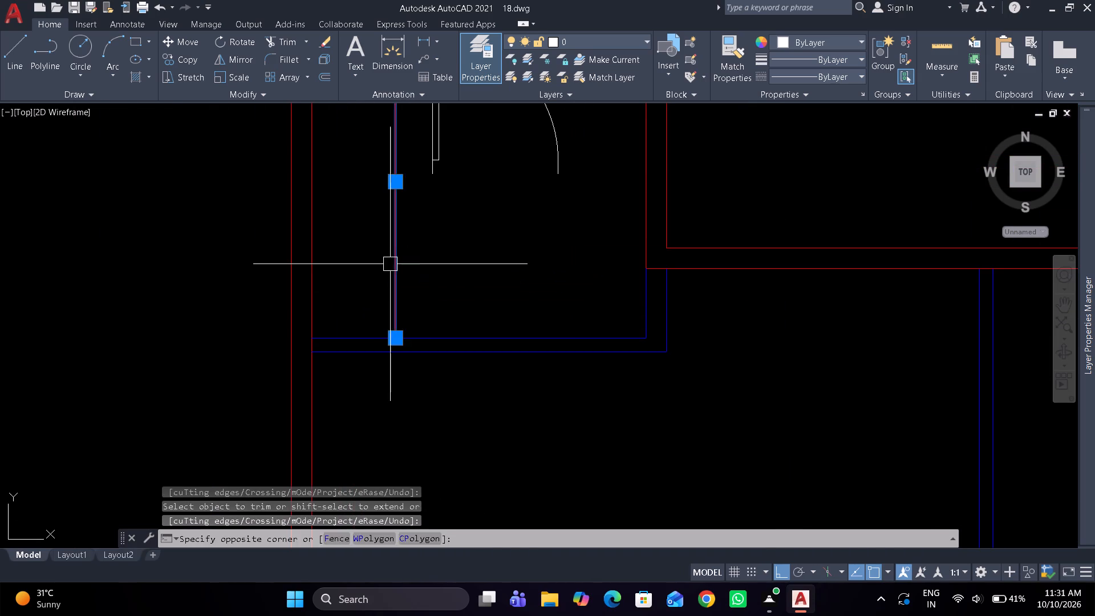
click(578, 45)
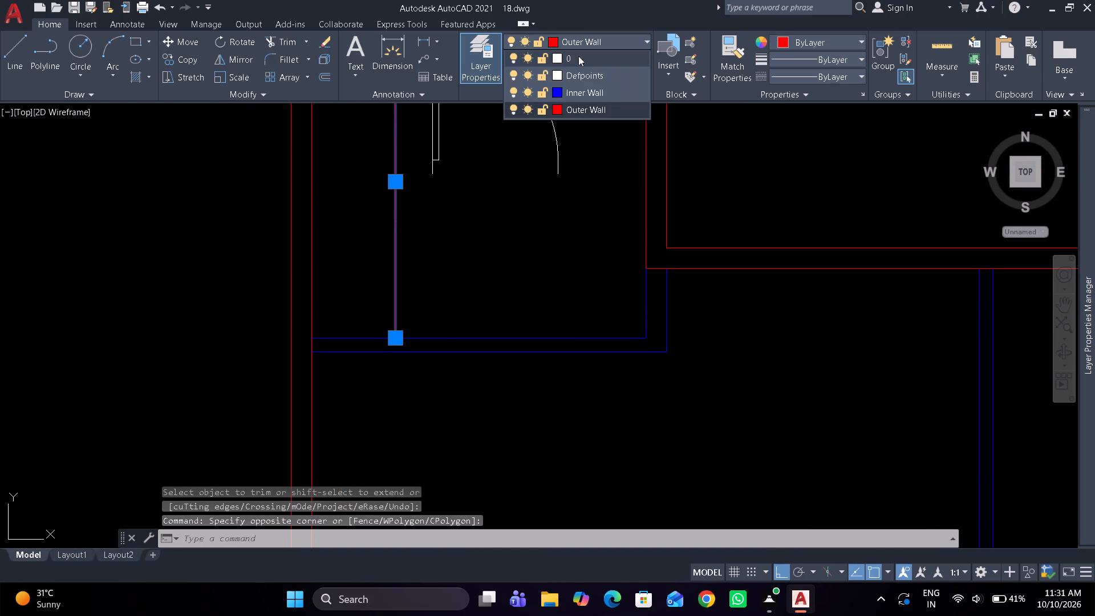
click(578, 56)
key(Escape)
Offset the layer 0 line 6" to the east inside the small northwest room.
text(o)
key(space)
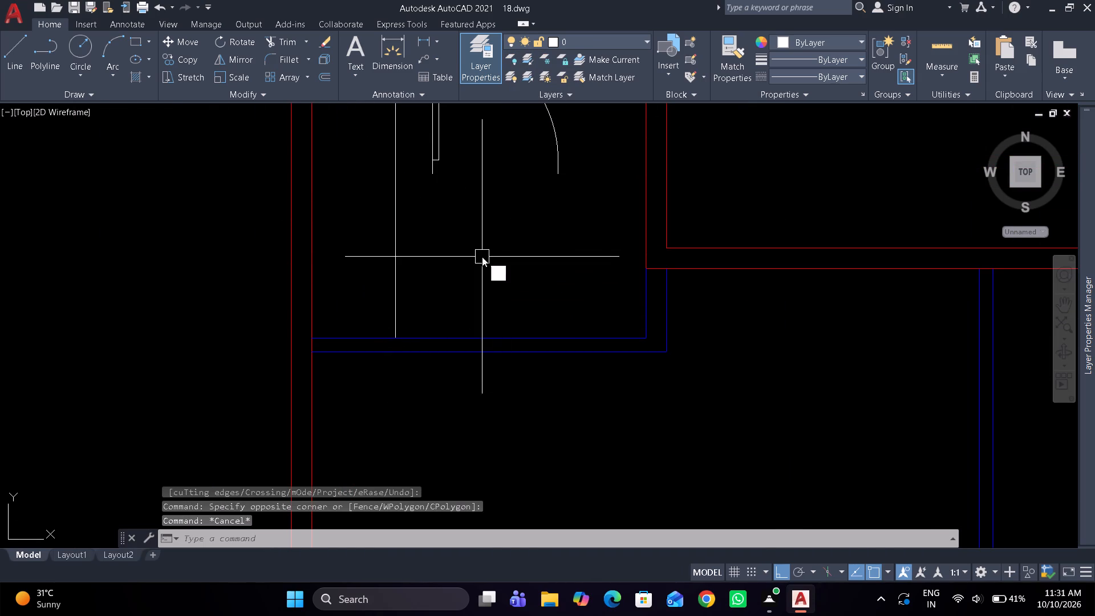
text(6")
key(Return)
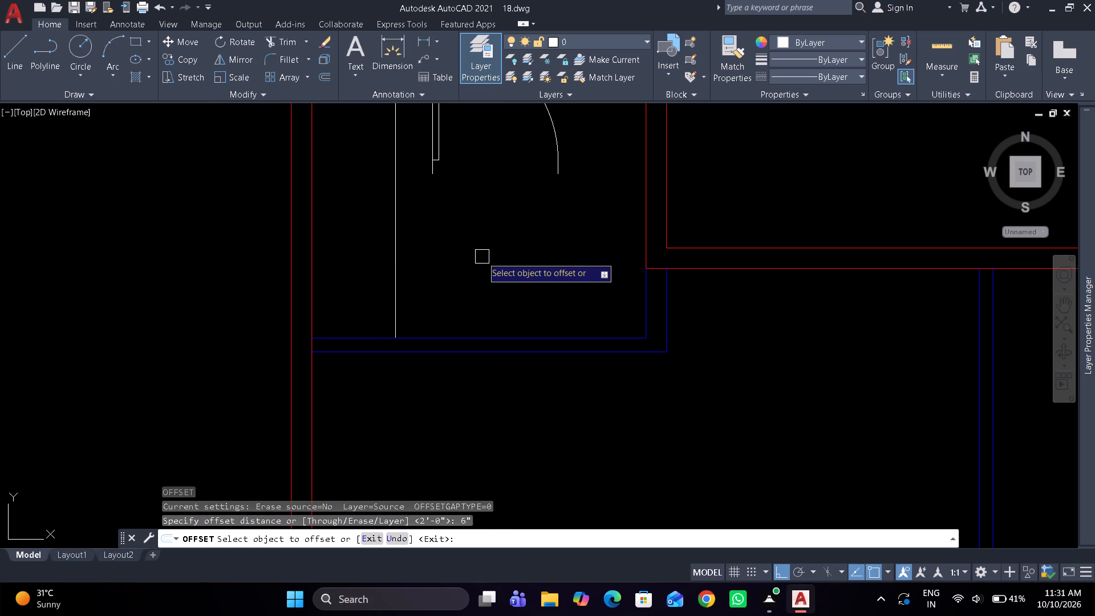
scroll(482, 257, up, 1)
drag(347, 348, 378, 335)
click(448, 302)
key(space)
Extend the 6" offset line through the room's south wall and trim its upper part, leaving a short jamb line across the wall.
text(ex)
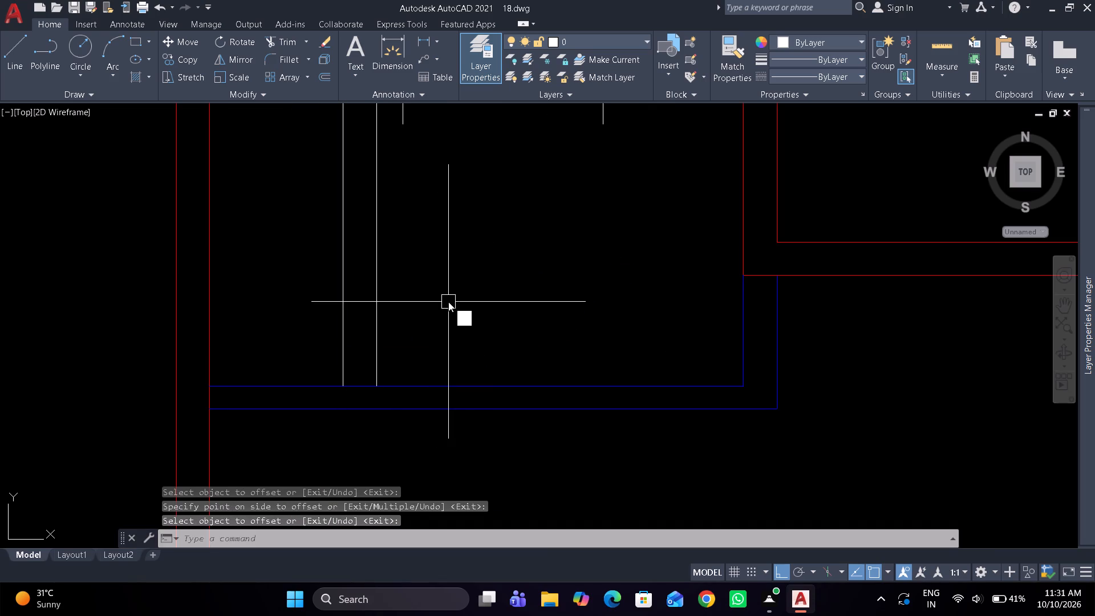
key(space)
click(378, 364)
key(space)
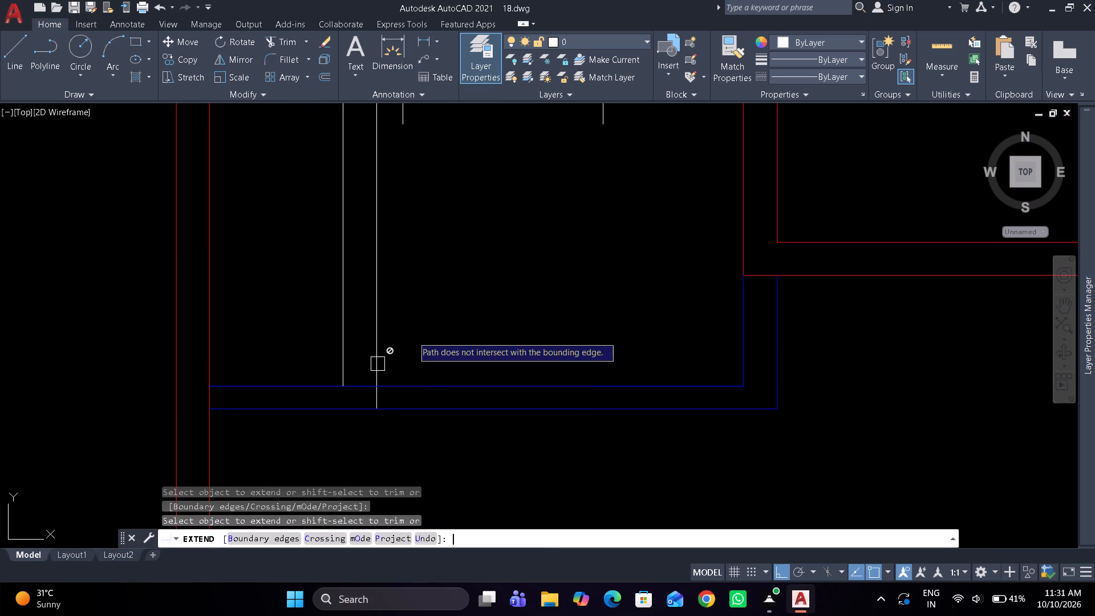
text(tr)
key(space)
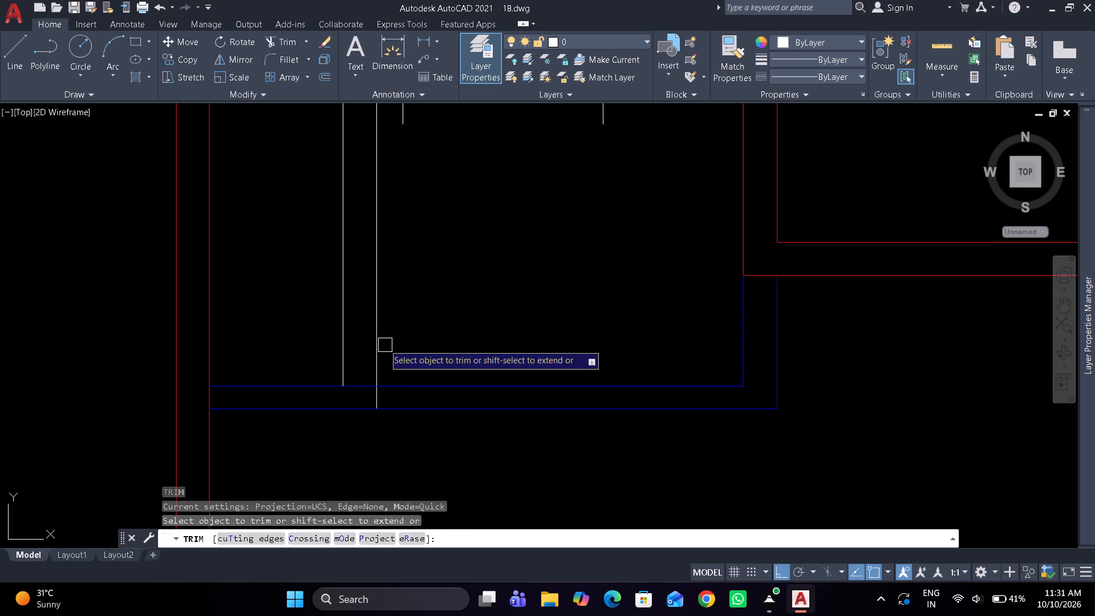
click(379, 342)
key(space)
Offset the short jamb line 2'4" east along the south wall to mark the door opening's other side.
scroll(425, 360, up, 1)
middle_drag(425, 360, 411, 274)
scroll(410, 273, up, 1)
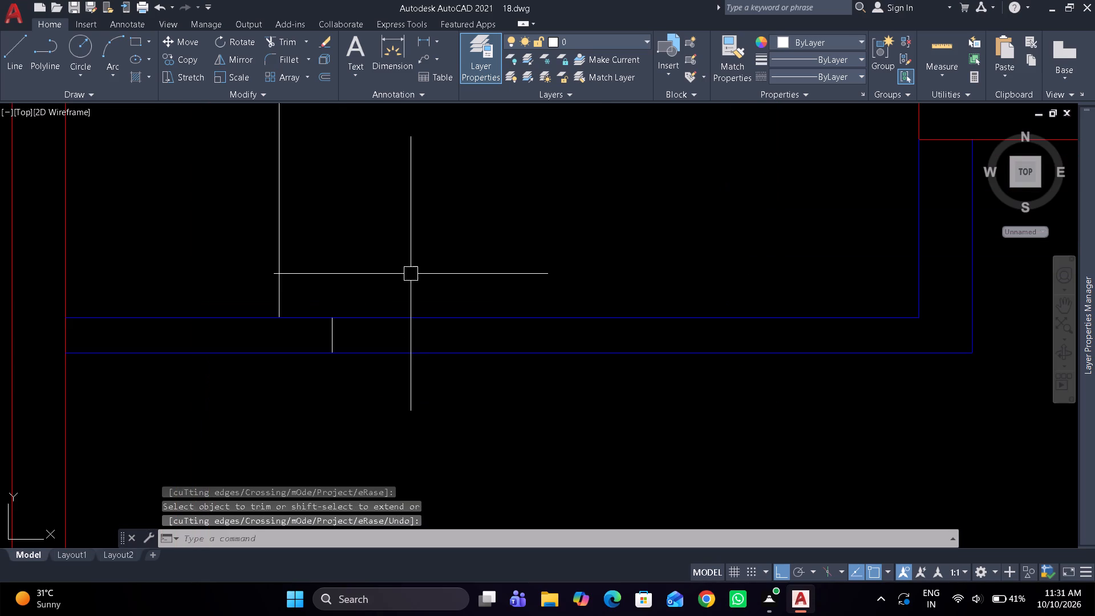
text(o 2'4")
key(Return)
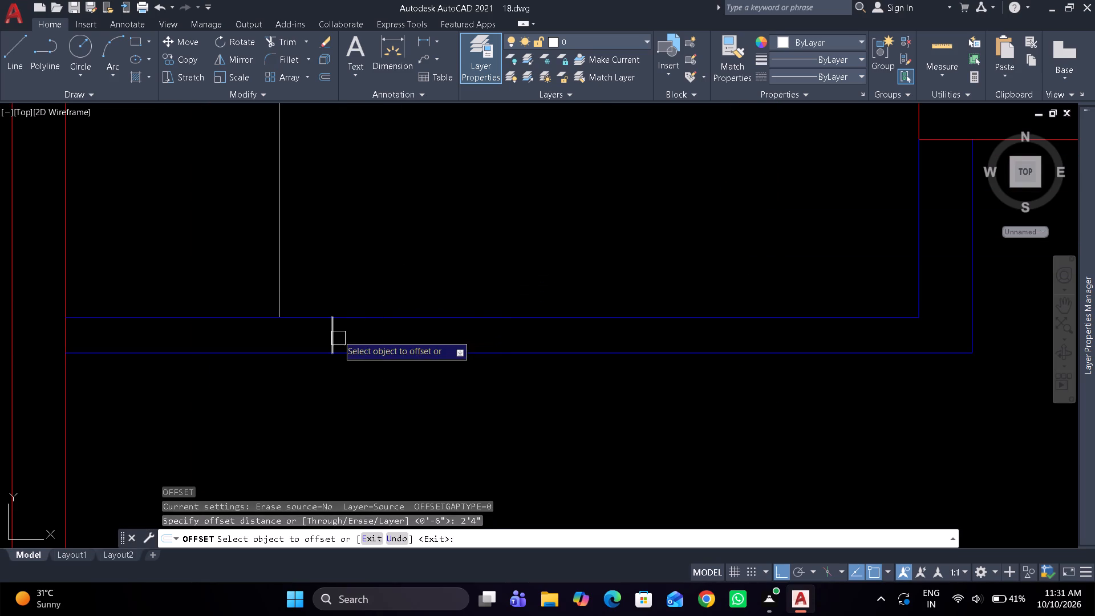
drag(338, 335, 347, 333)
click(567, 223)
key(space)
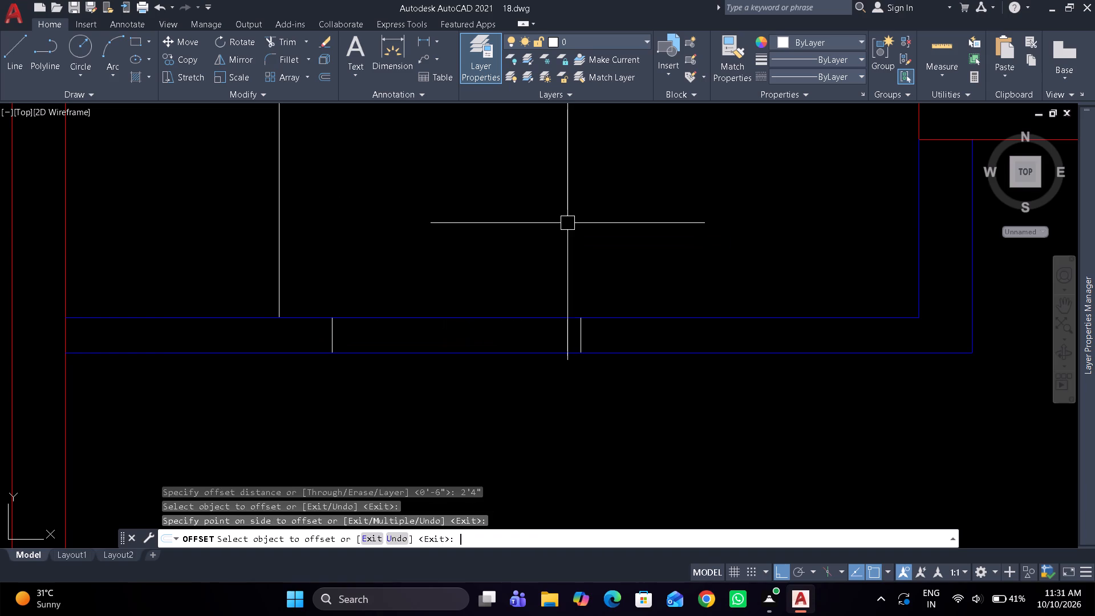
Trim both south wall lines between the two jamb lines to cut the door opening.
text(tr)
key(space)
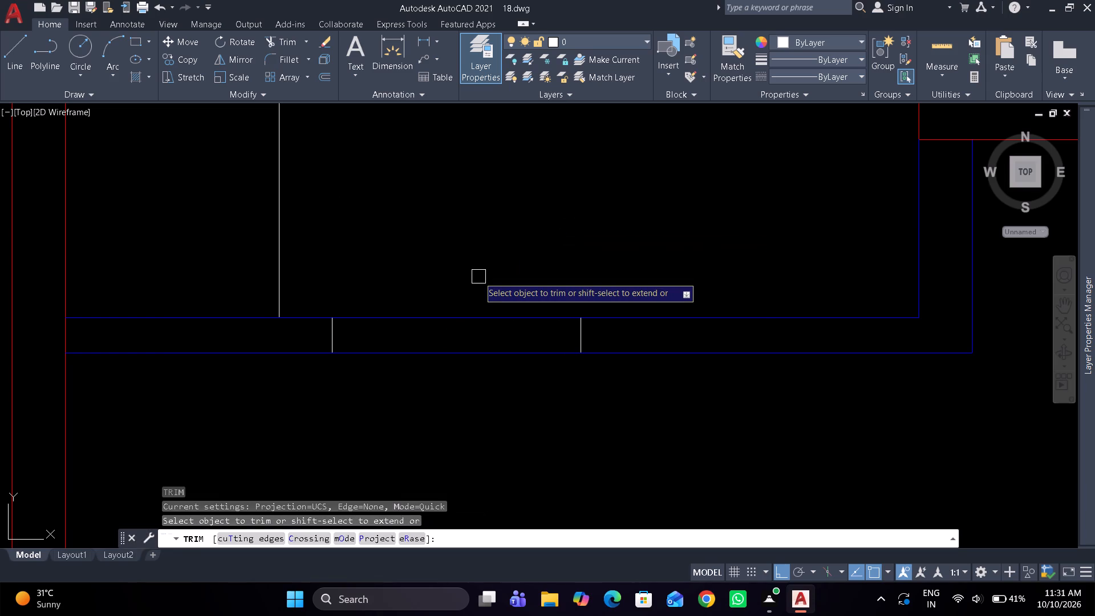
drag(477, 279, 474, 297)
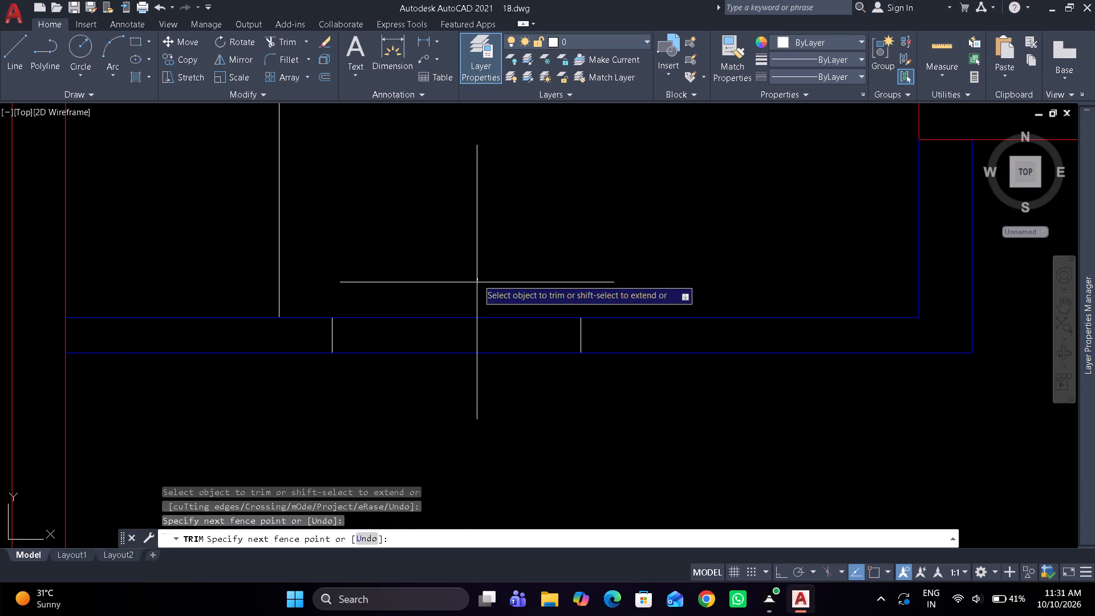
drag(474, 297, 464, 394)
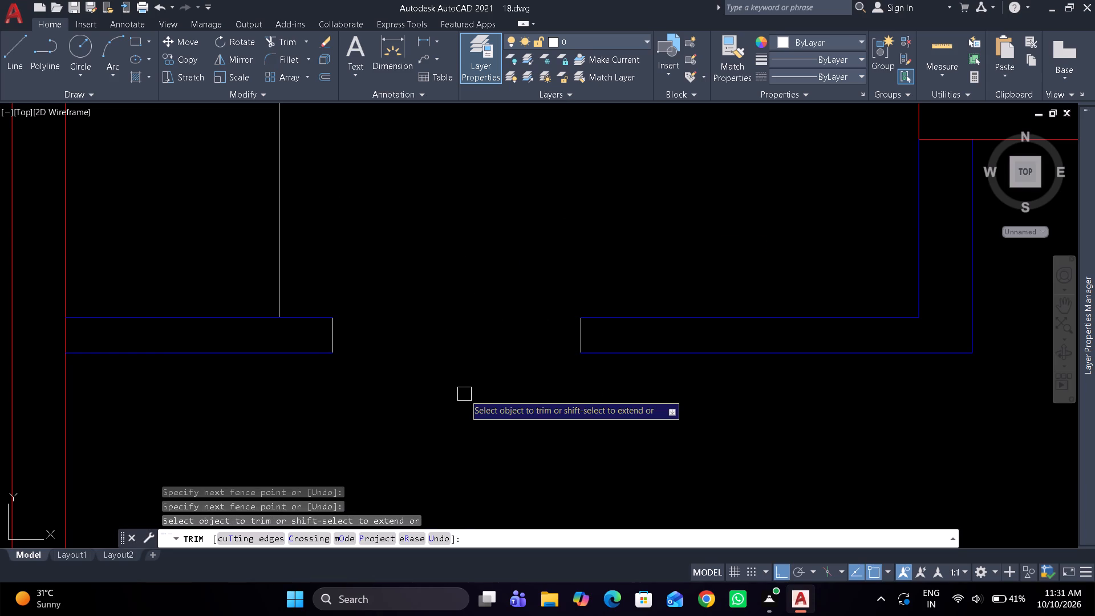
key(space)
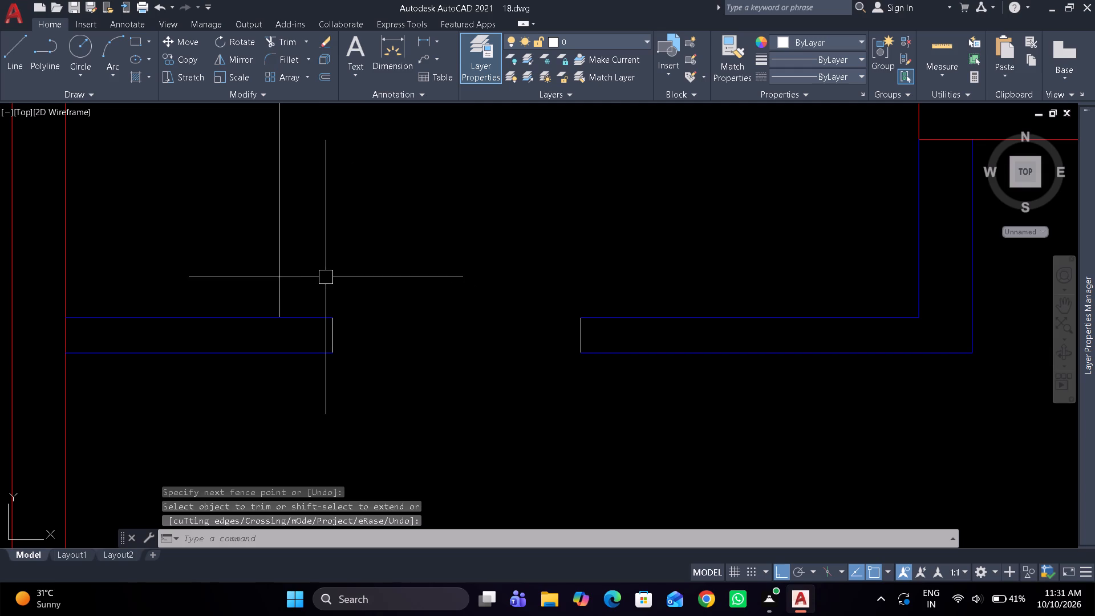
Put both short jamb lines of the small northwest room's south door opening on the Inner Wall layer.
click(323, 276)
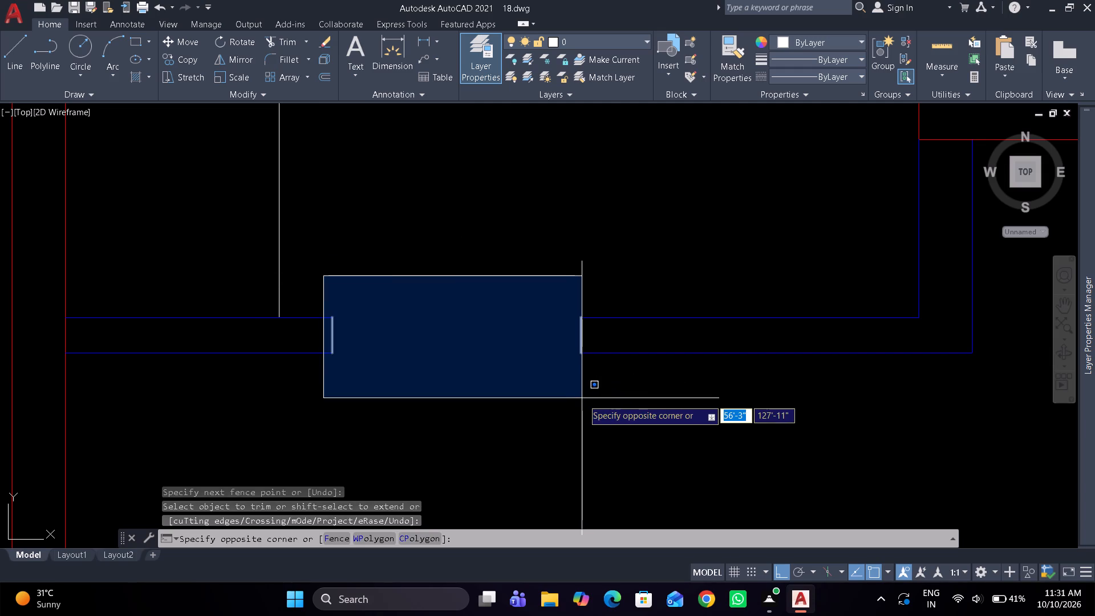
click(608, 396)
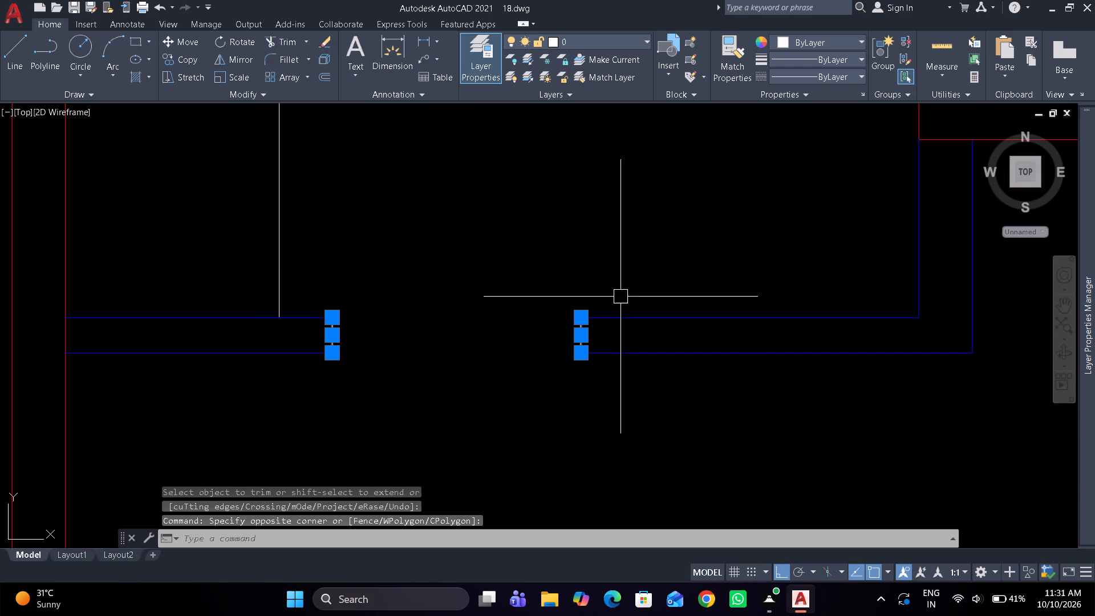
click(590, 39)
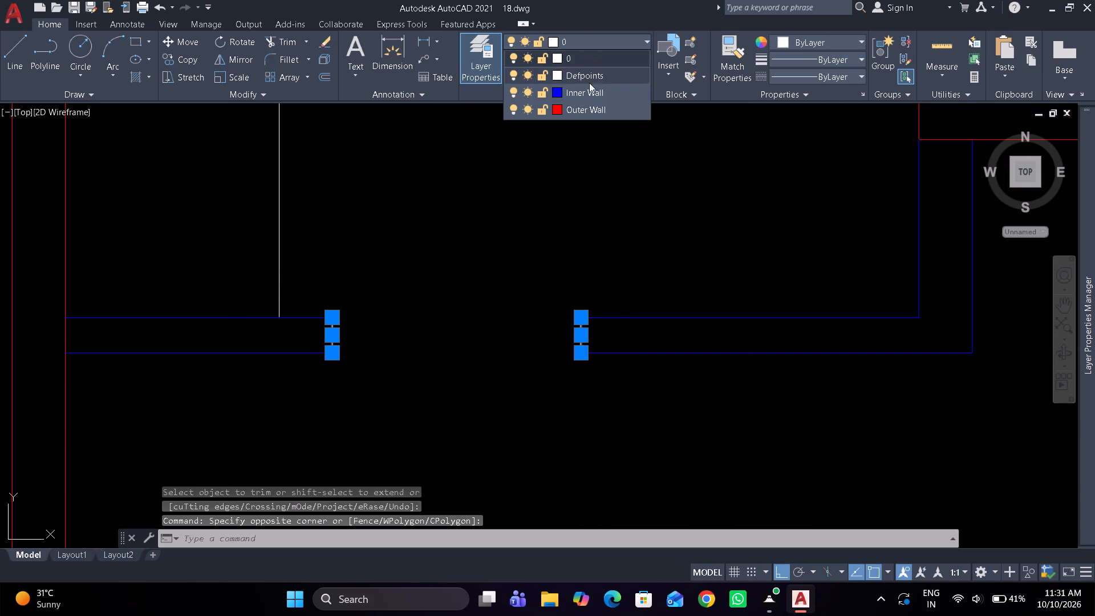
click(589, 89)
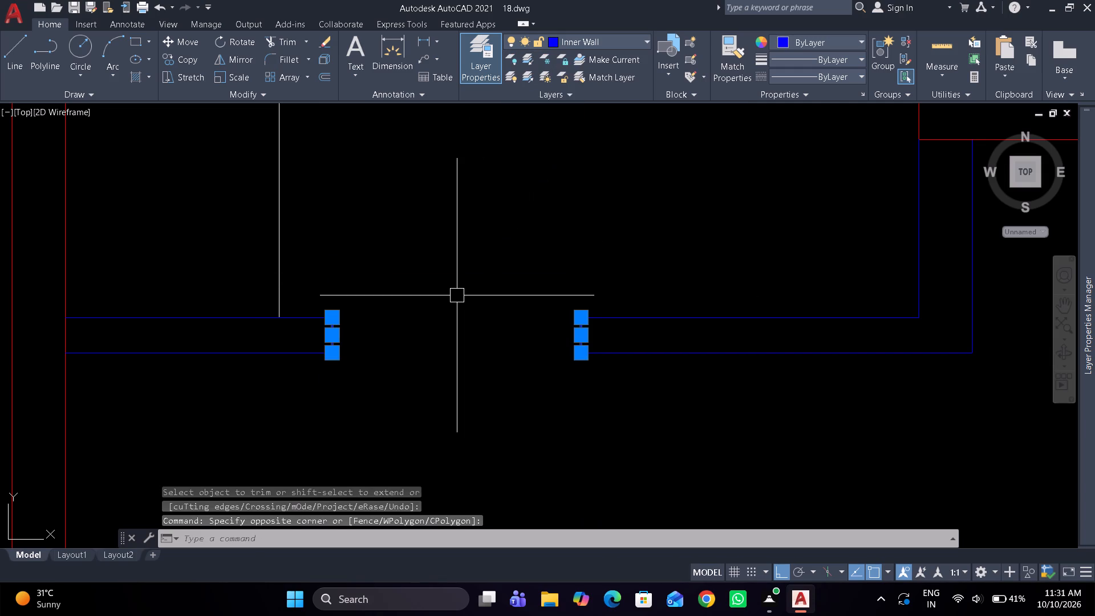
key(Escape)
Resize the door block inside the small northwest room to a 2'-4" width.
scroll(451, 294, down, 3)
middle_drag(451, 294, 429, 393)
scroll(426, 335, up, 1)
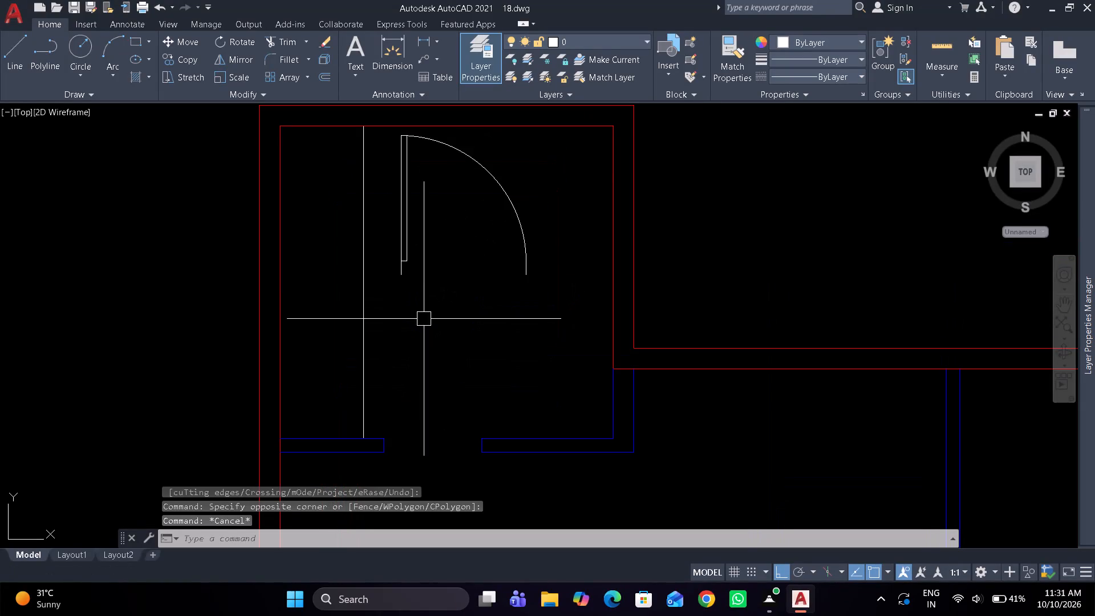
click(412, 267)
scroll(477, 270, up, 2)
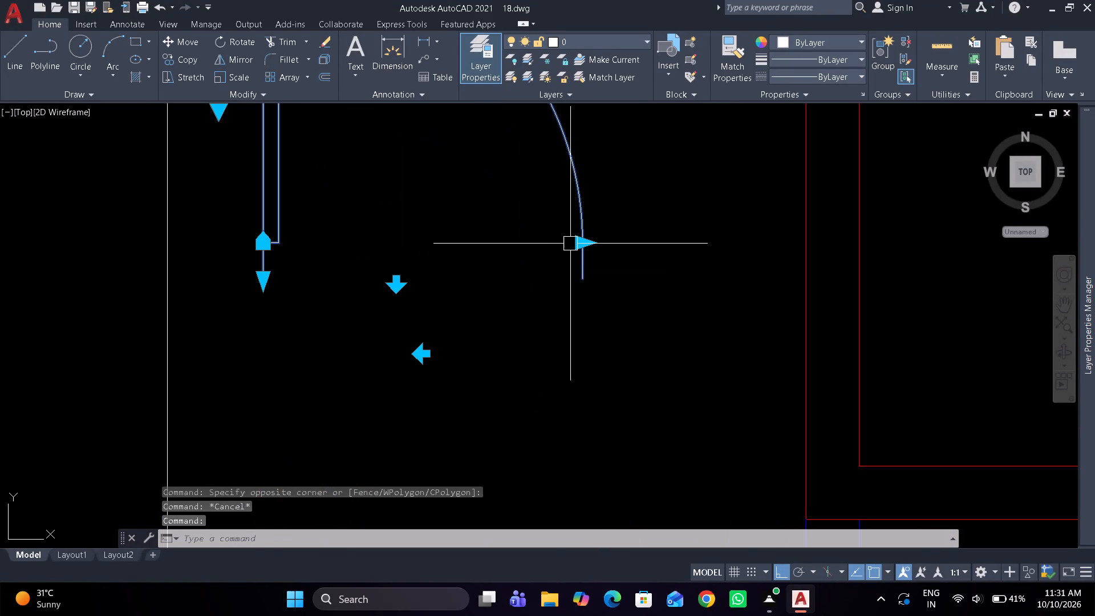
click(582, 244)
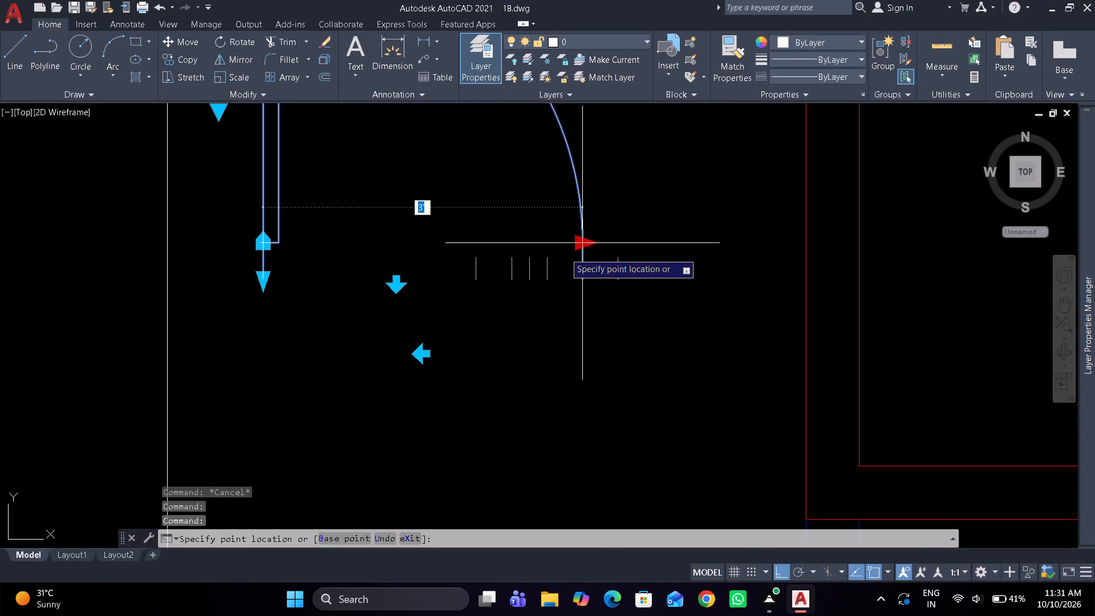
click(510, 260)
Move the resized door block by its hinge-side corner onto the west jamb of the small northwest room's south opening.
scroll(421, 319, down, 2)
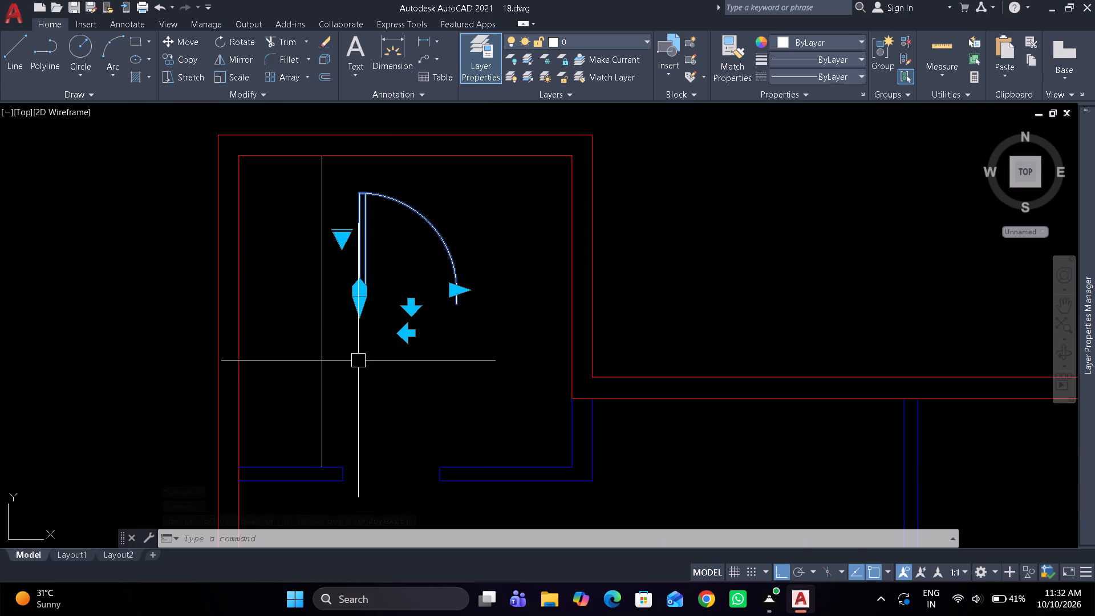
text(m)
key(space)
scroll(358, 360, up, 2)
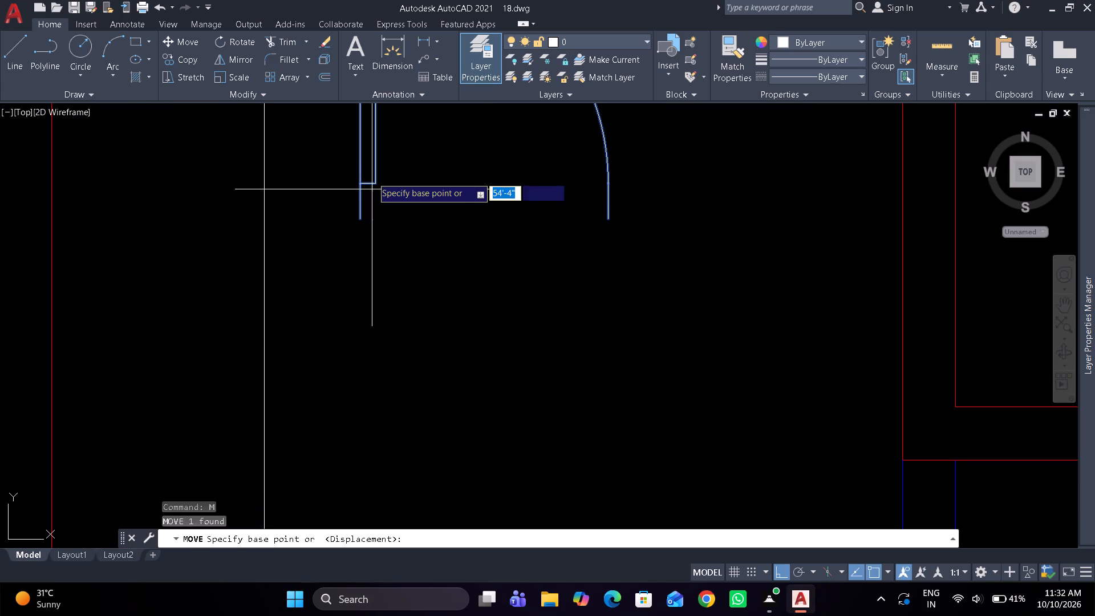
click(363, 179)
scroll(363, 180, down, 3)
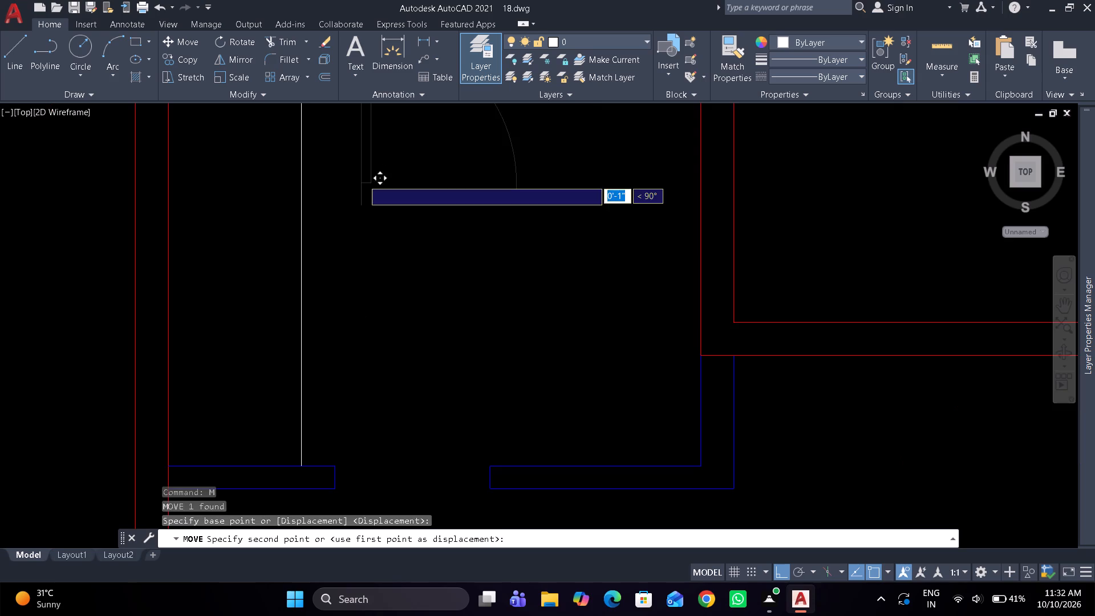
click(343, 467)
Create a new layer named Doores and set its colour to magenta.
scroll(436, 311, down, 2)
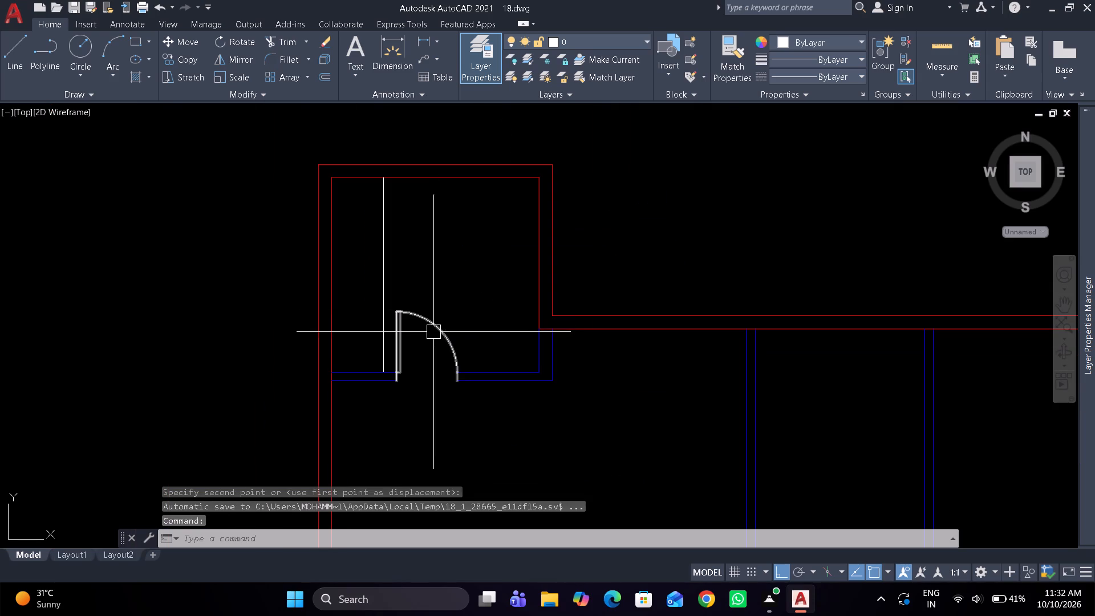
scroll(365, 285, up, 1)
scroll(378, 246, down, 1)
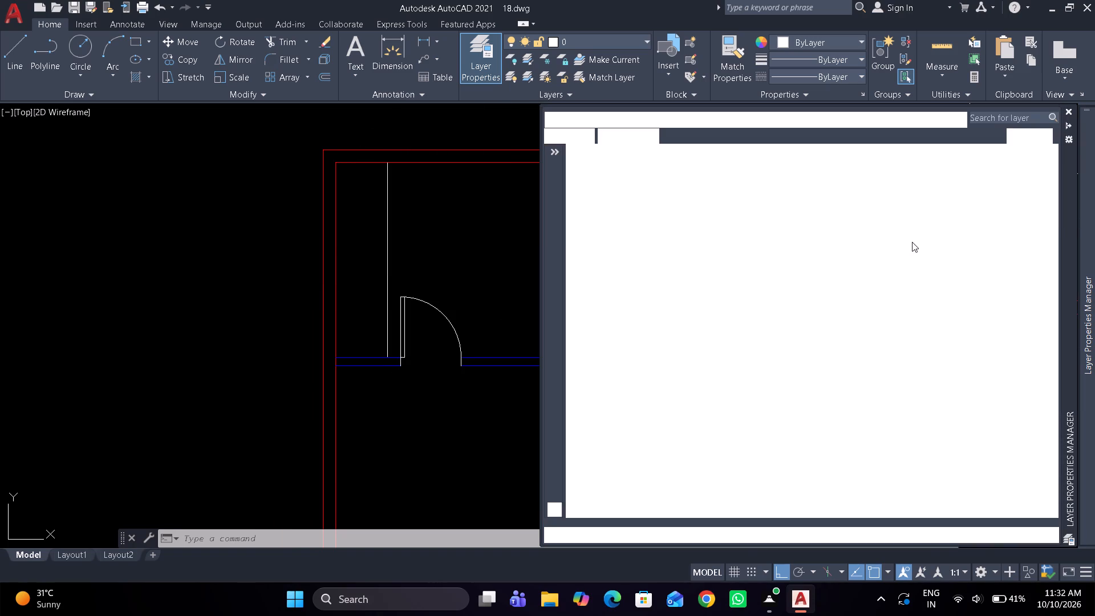
click(610, 136)
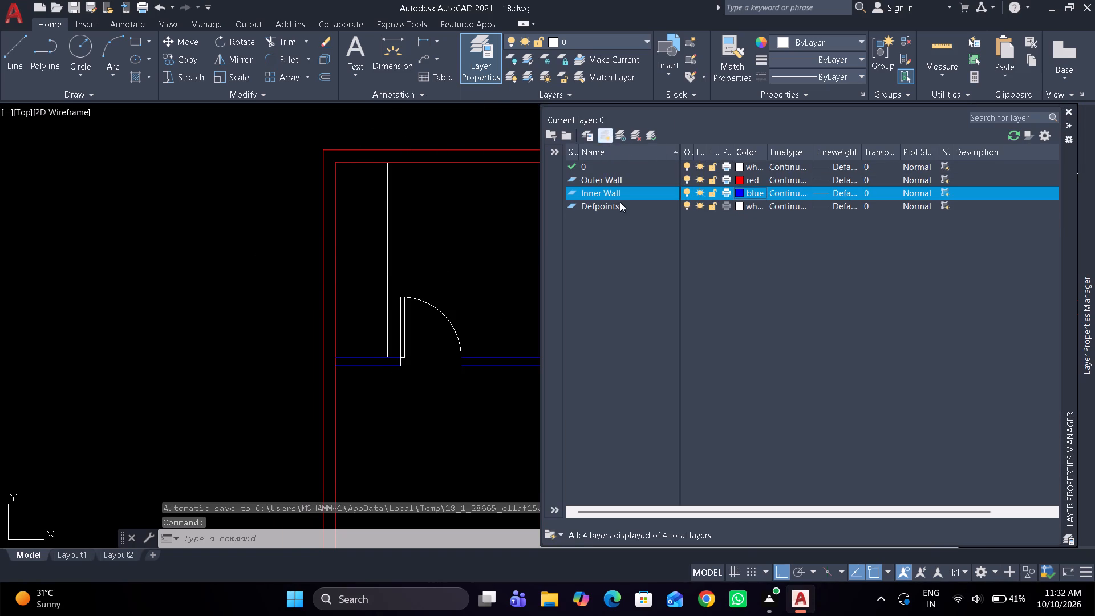
text(Dores)
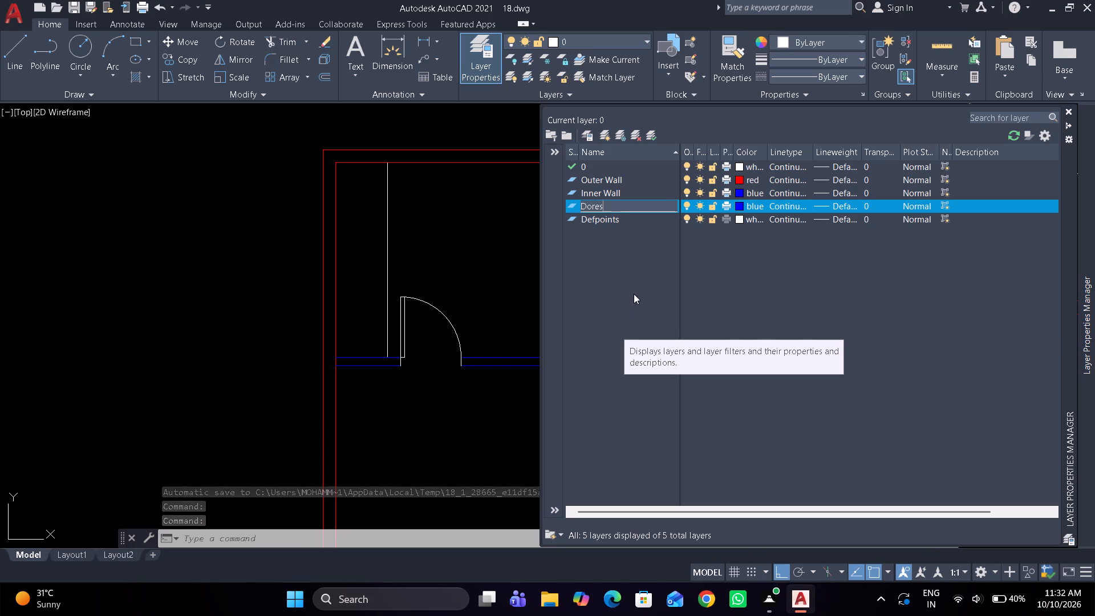
key(BackSpace)
key(BackSpace)
key(BackSpace)
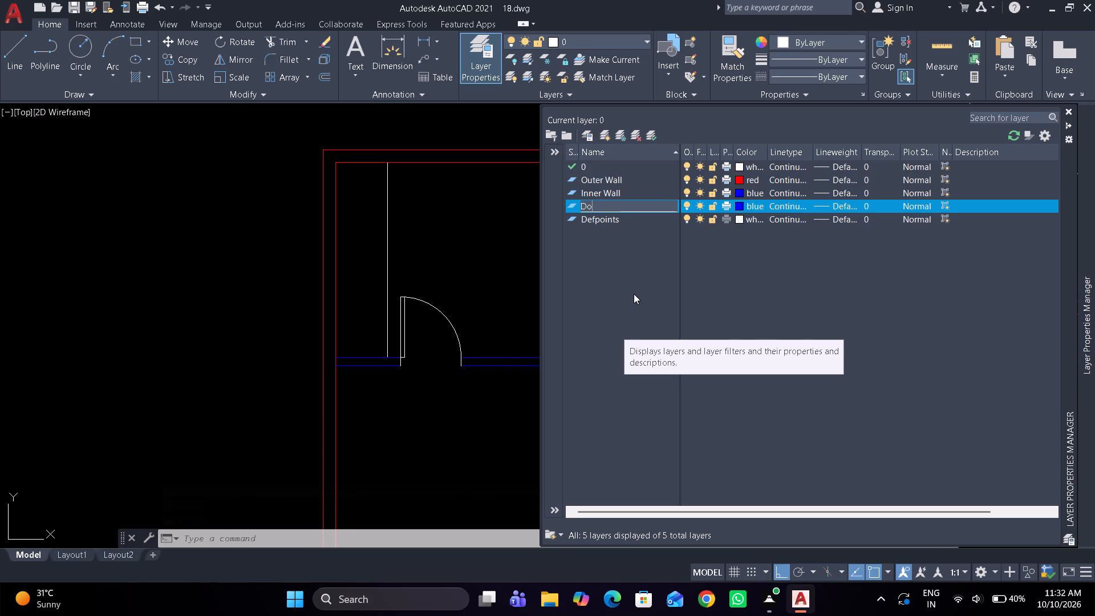
text(ores)
key(Return)
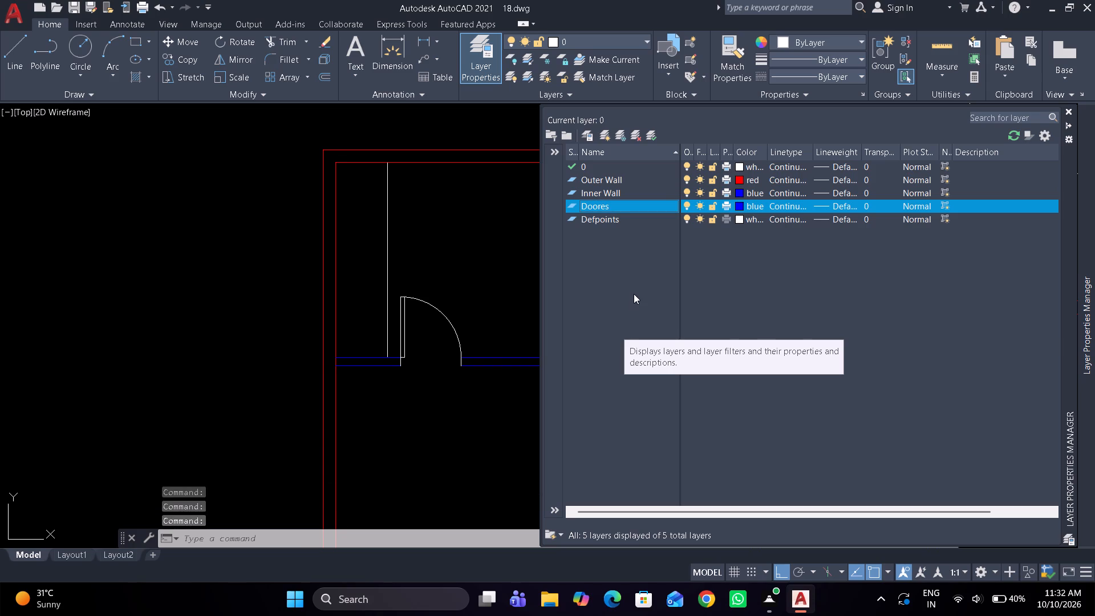
click(739, 204)
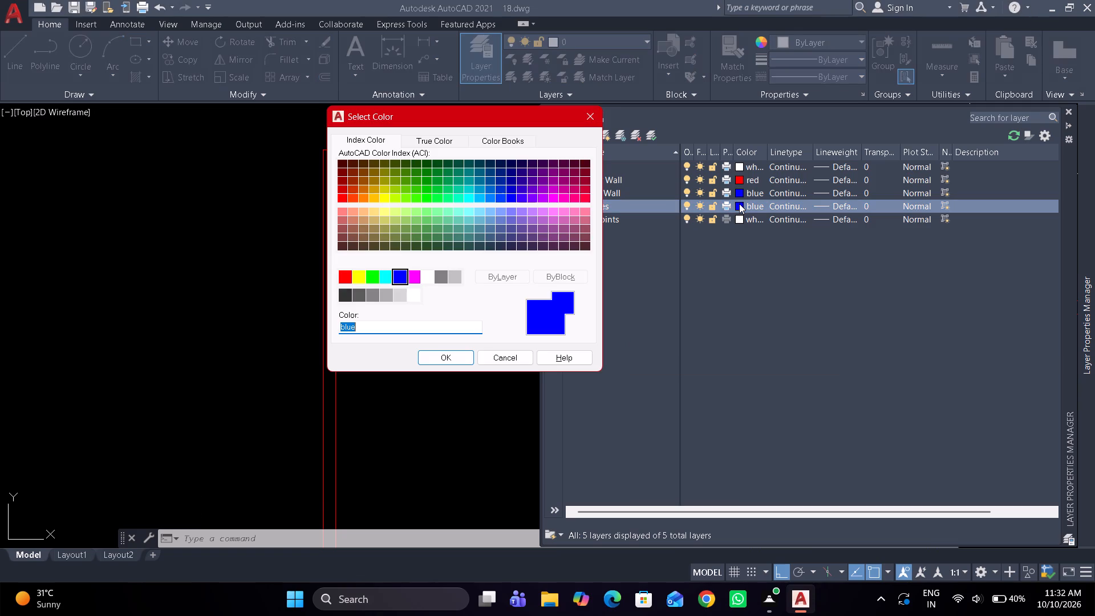
click(413, 279)
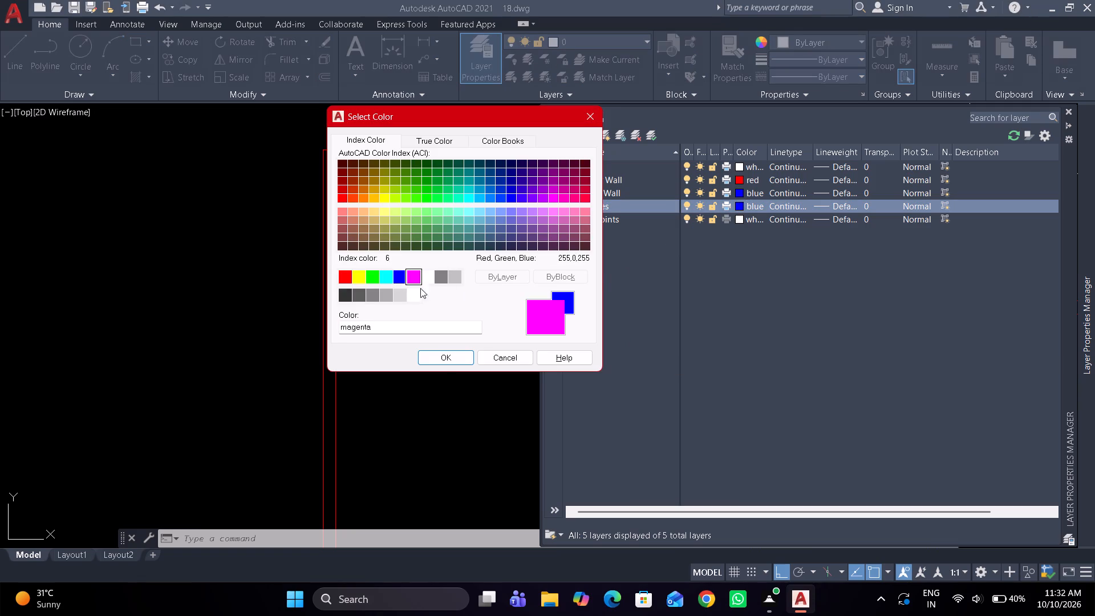
click(443, 359)
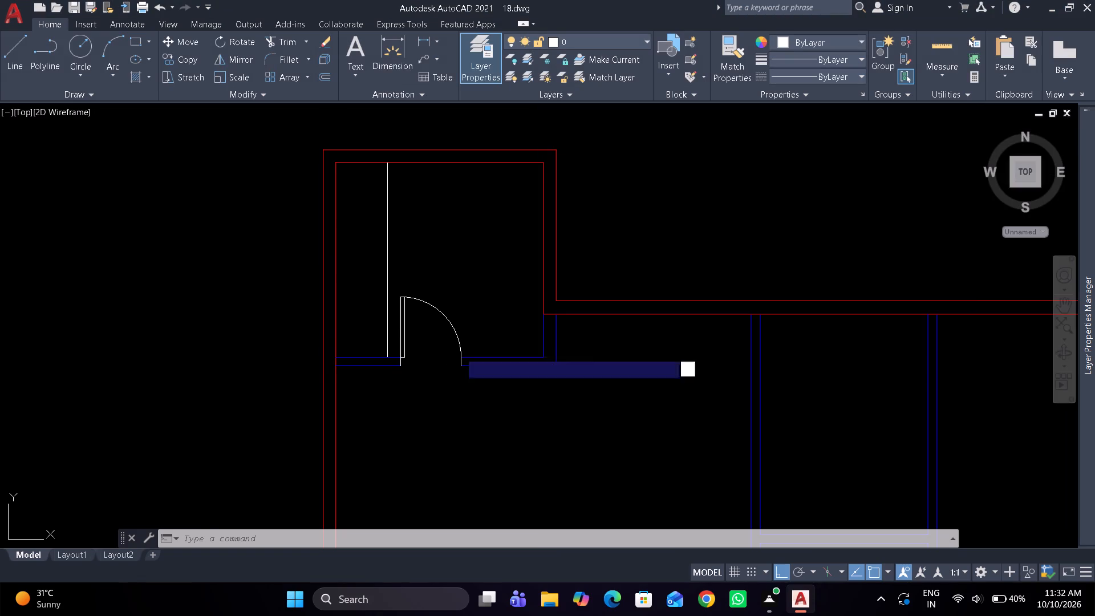
Put the door block in the small northwest room's south opening on the Doores layer.
click(445, 324)
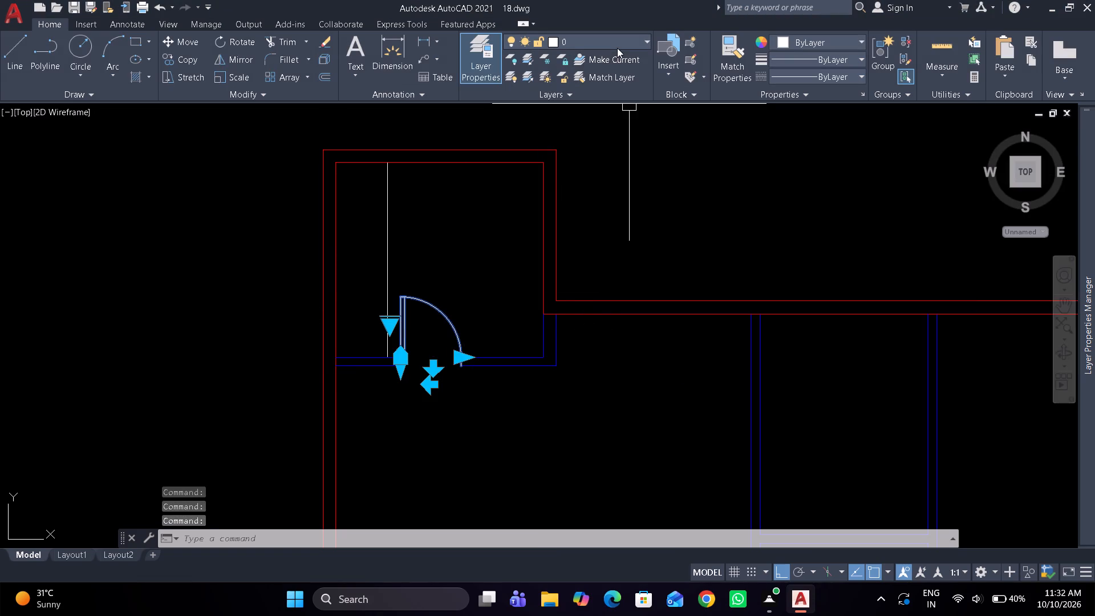
click(617, 48)
click(599, 92)
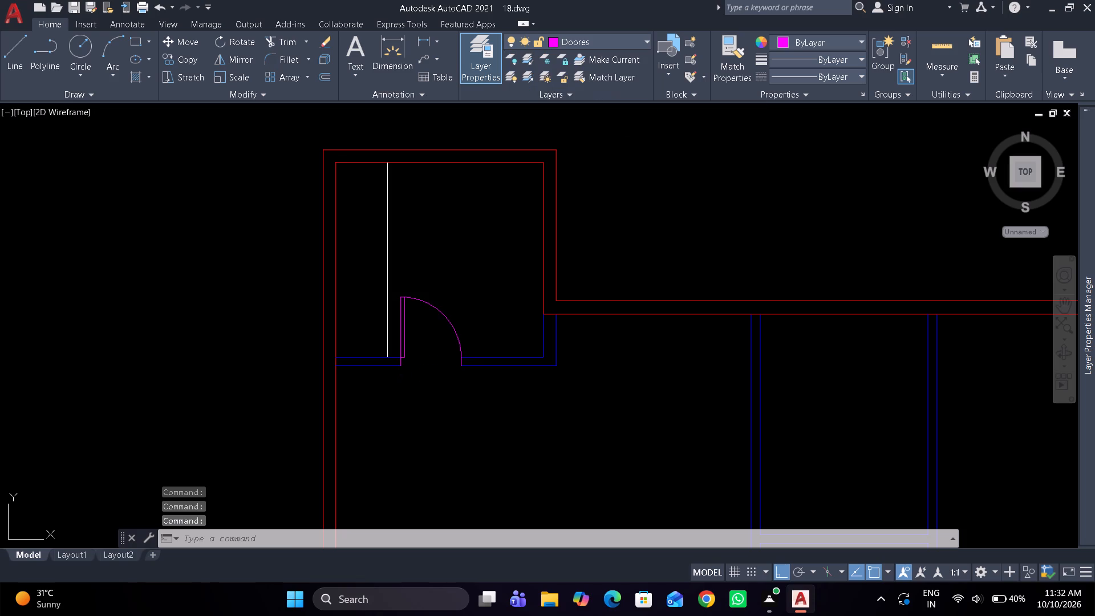
key(Escape)
In the large room south of the small northwest room, offset the south wall's inner line 6" to the north.
scroll(494, 271, down, 2)
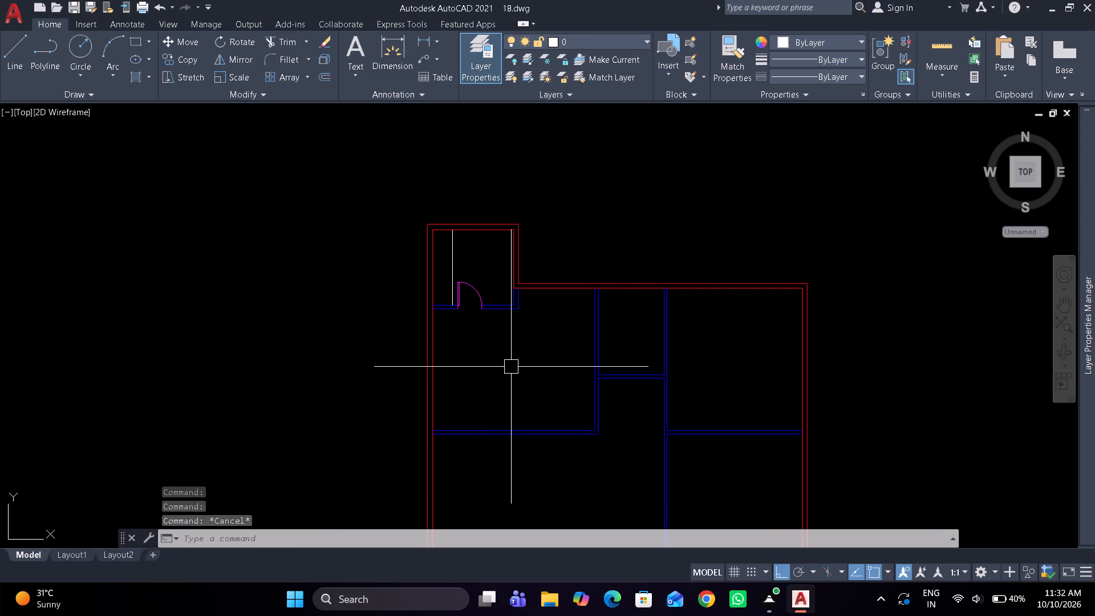
middle_drag(512, 367, 450, 354)
scroll(510, 410, up, 3)
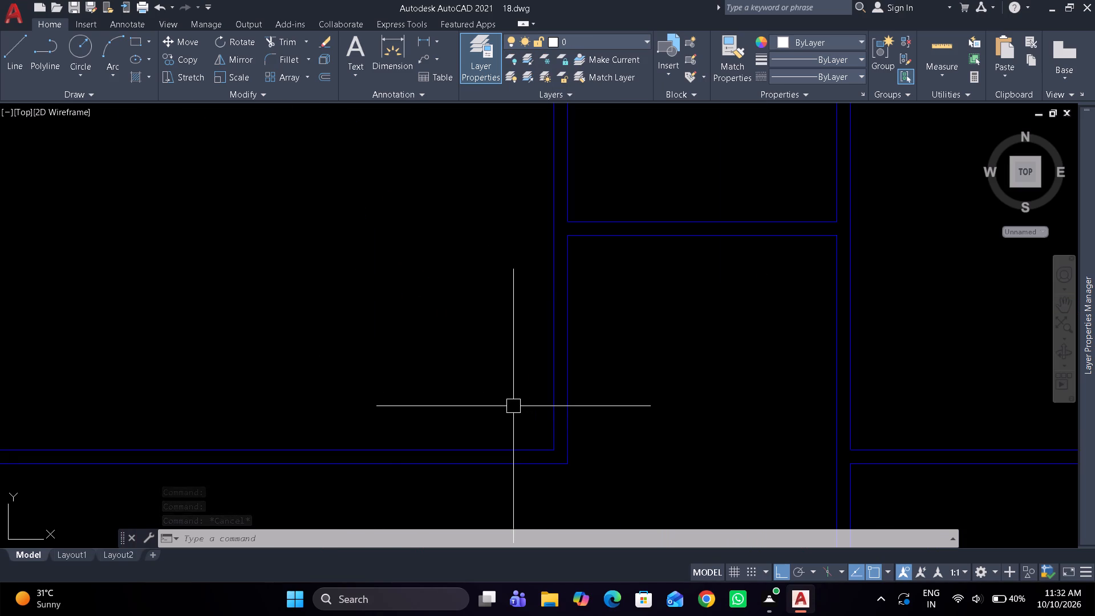
text(o)
key(space)
text(6")
key(space)
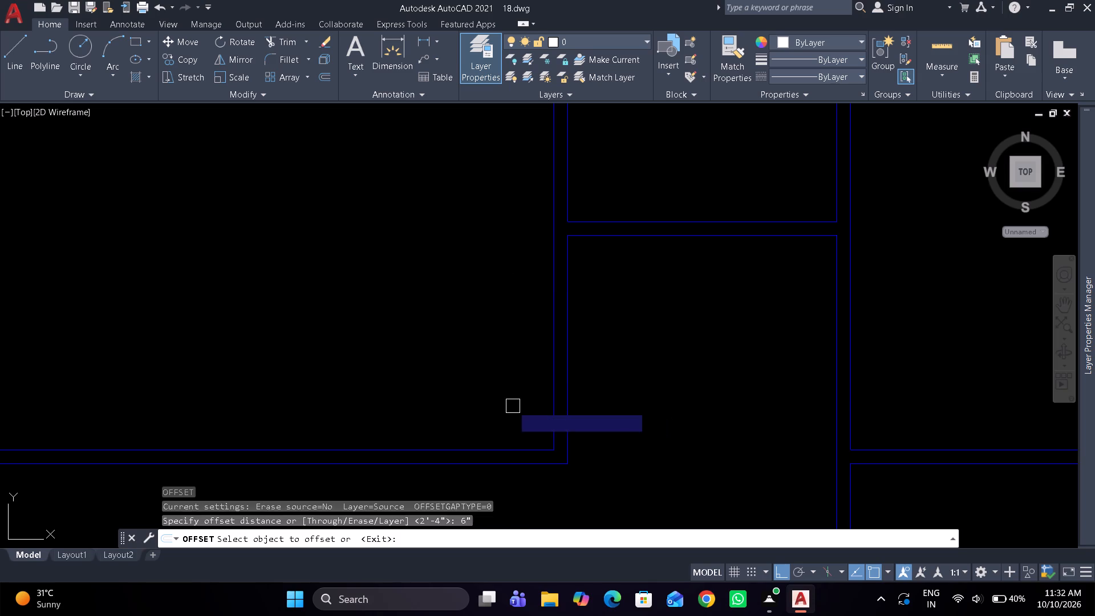
drag(524, 453, 522, 419)
click(514, 331)
key(space)
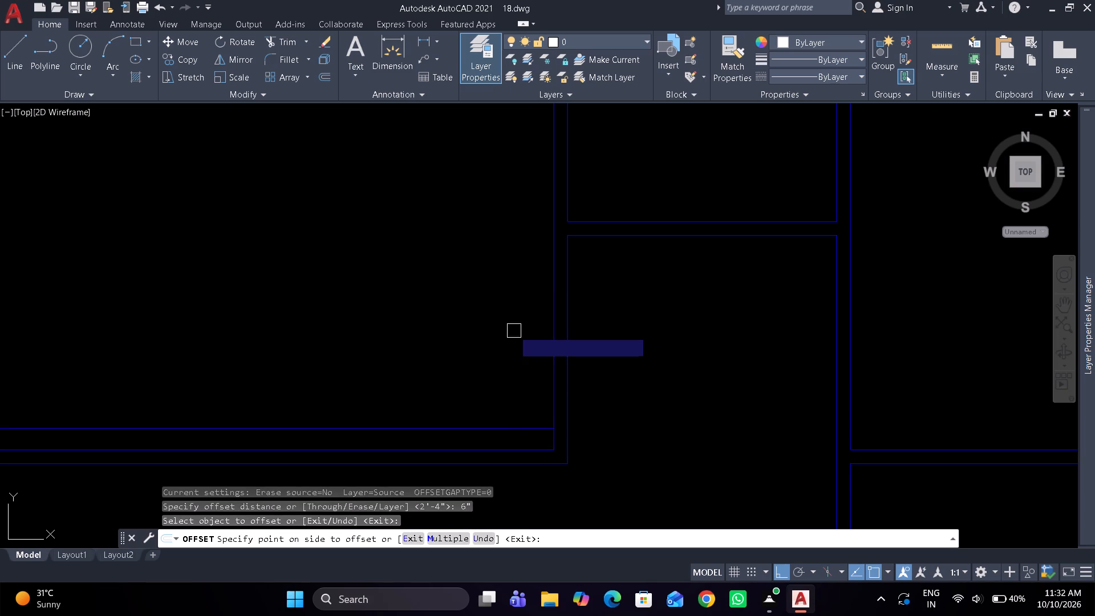
Extend the 6" offset line through the large room's east wall and trim its part inside the room to form a jamb line.
text(ex)
key(space)
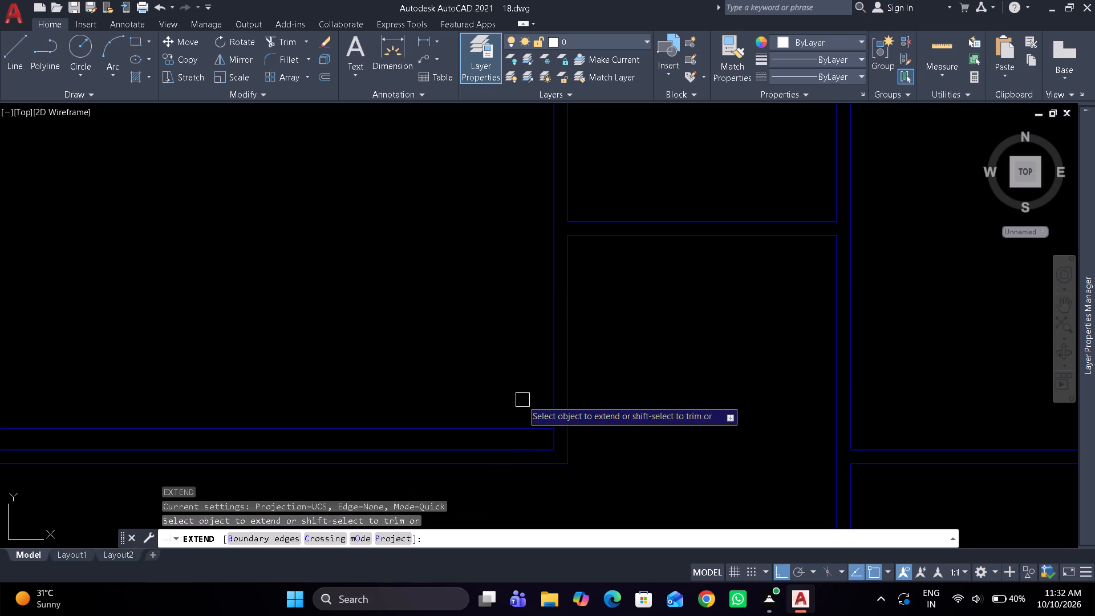
drag(530, 428, 530, 392)
key(space)
text(tr)
key(space)
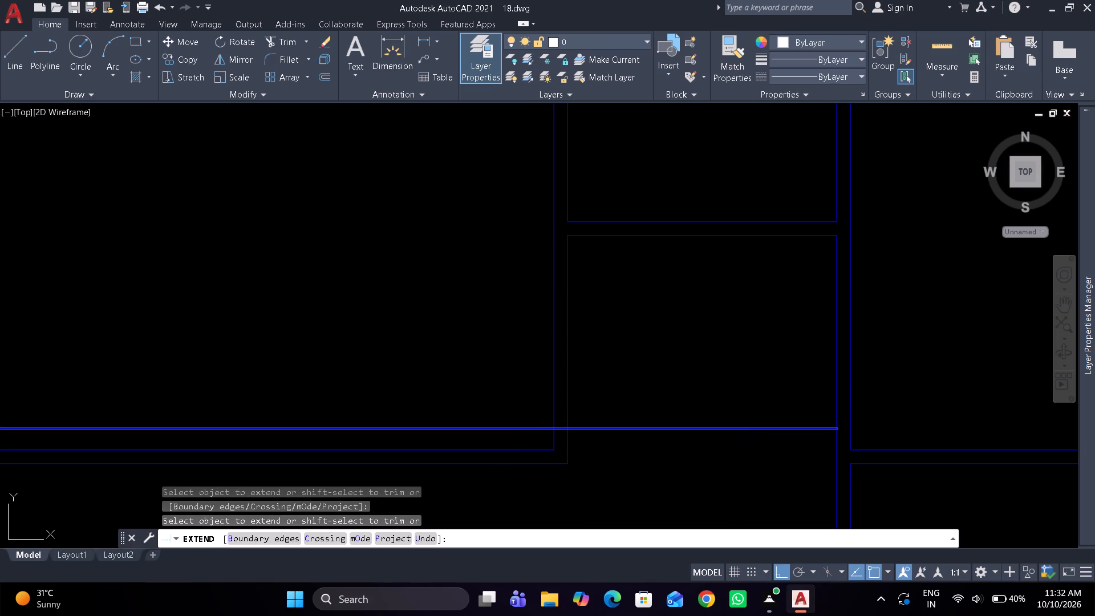
click(518, 429)
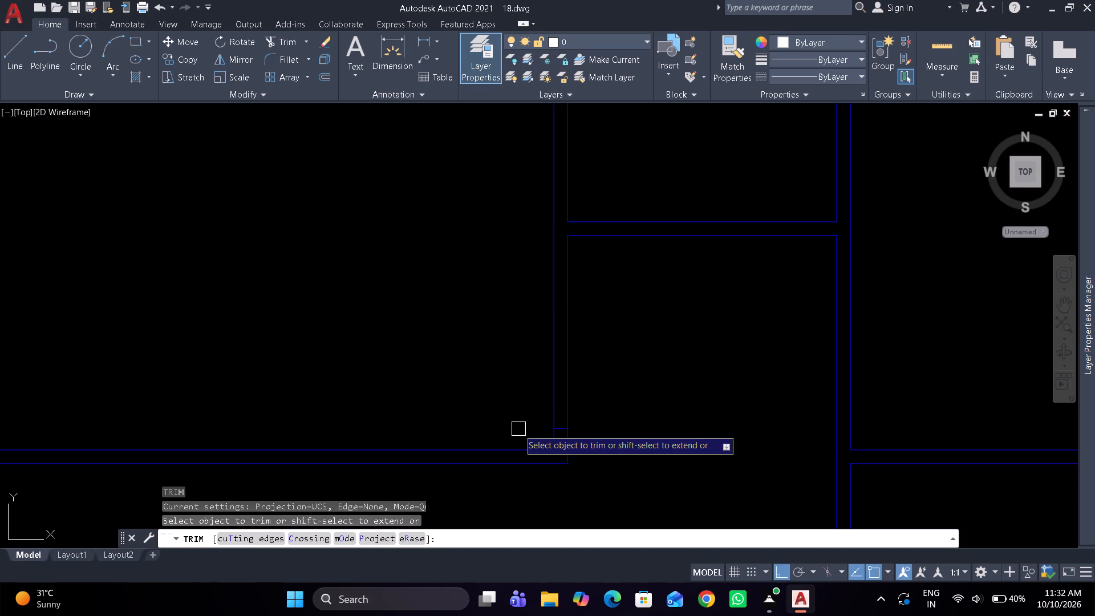
key(space)
Offset the short jamb line 3' north along the large room's east wall to mark the door opening's other side.
text(o 3')
key(Return)
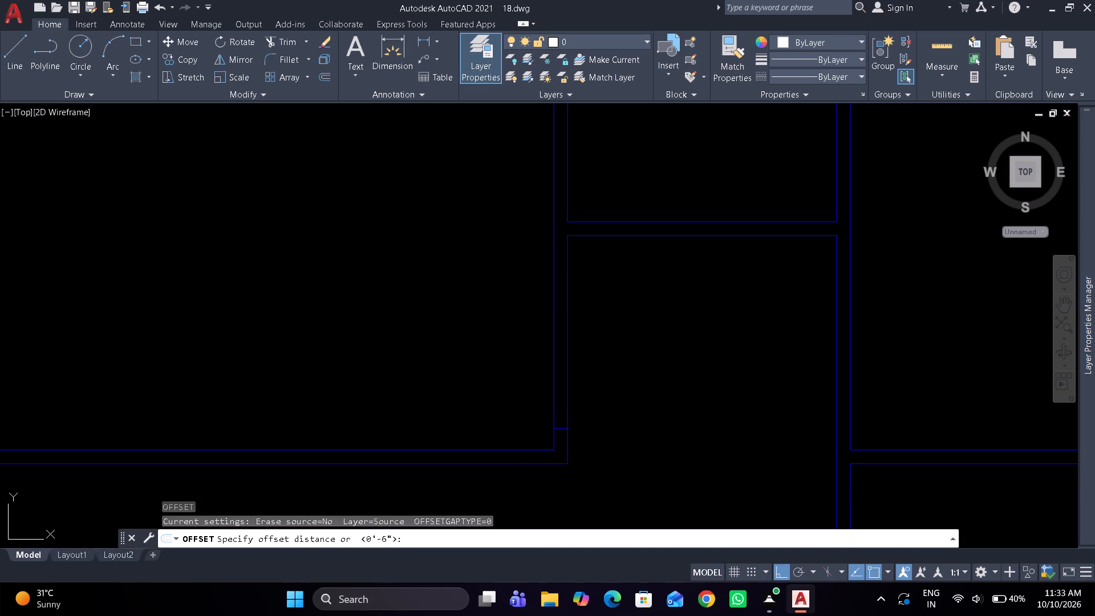
scroll(526, 428, up, 2)
click(592, 425)
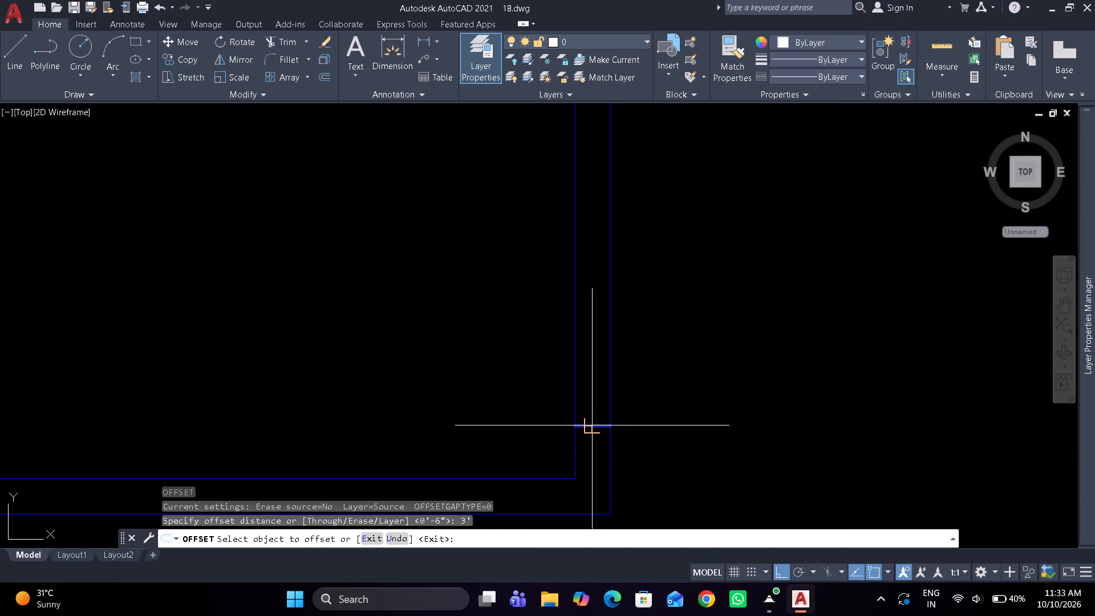
scroll(684, 302, down, 2)
click(684, 302)
key(space)
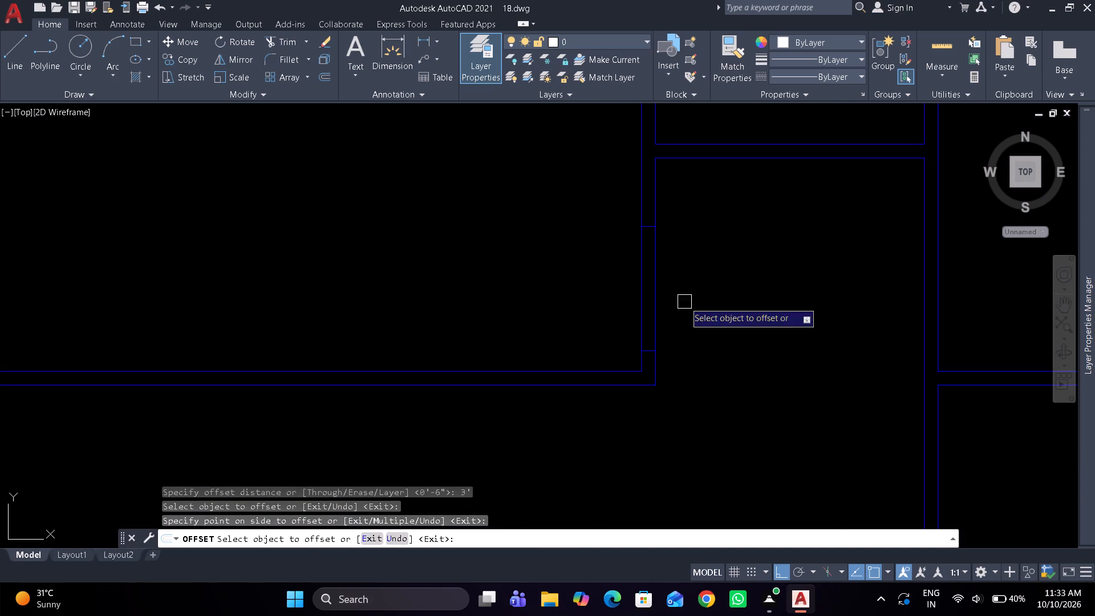
Trim both east wall lines between the two jamb lines to cut the large room's door opening.
text(tr)
key(space)
drag(687, 289, 669, 286)
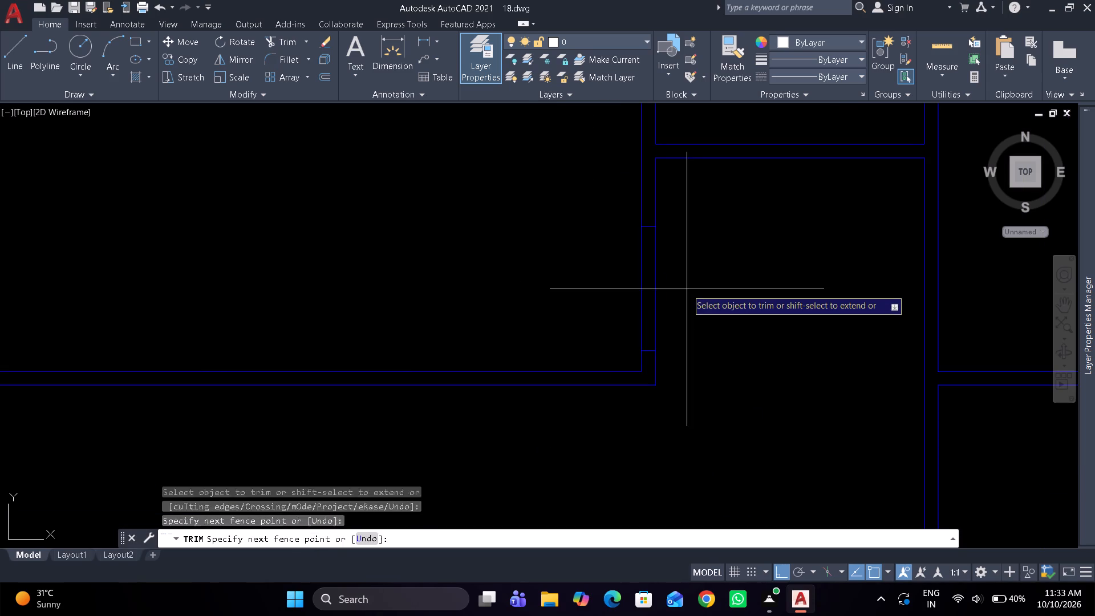
drag(669, 286, 607, 286)
key(Escape)
Create a copy of the small northwest room's door block, rotated 90° counterclockwise.
scroll(607, 286, down, 2)
middle_drag(607, 286, 629, 350)
scroll(629, 350, down, 1)
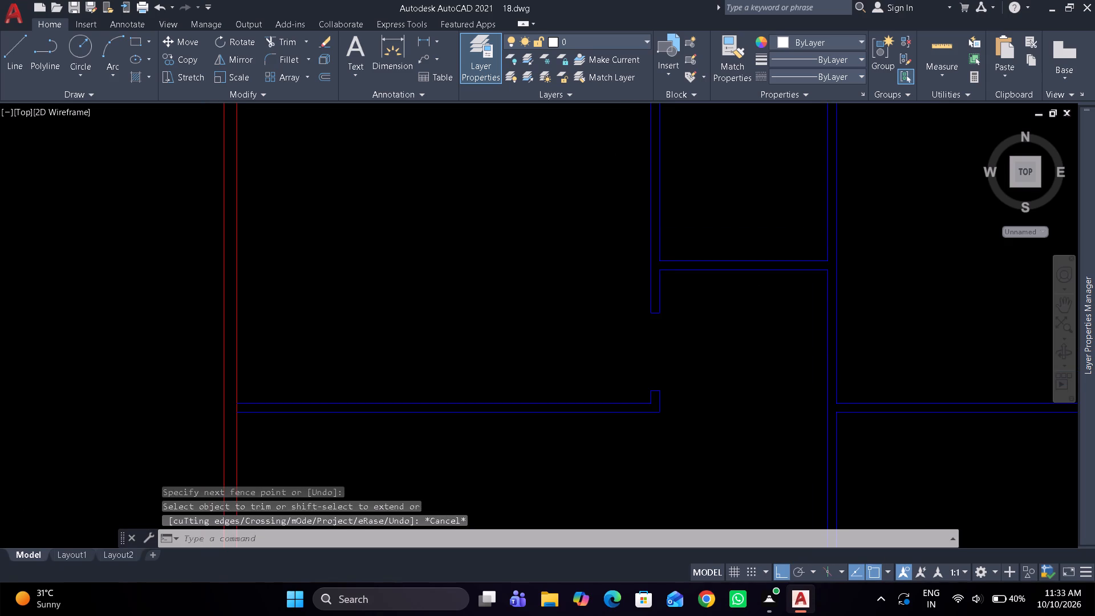
scroll(629, 350, up, 1)
scroll(629, 350, down, 1)
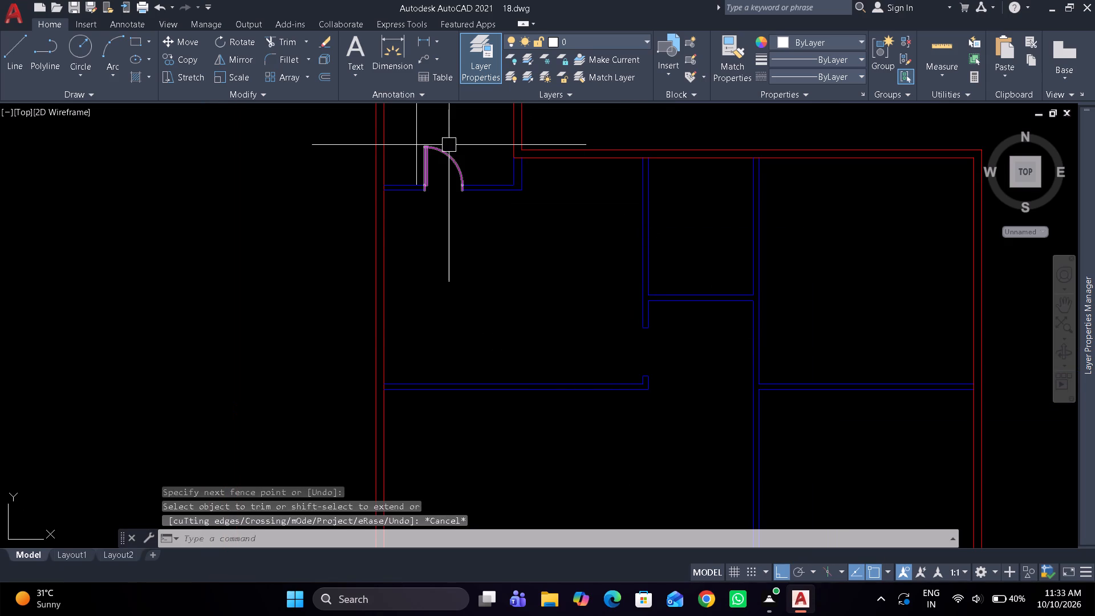
click(449, 145)
text(ro)
key(space)
scroll(449, 145, up, 1)
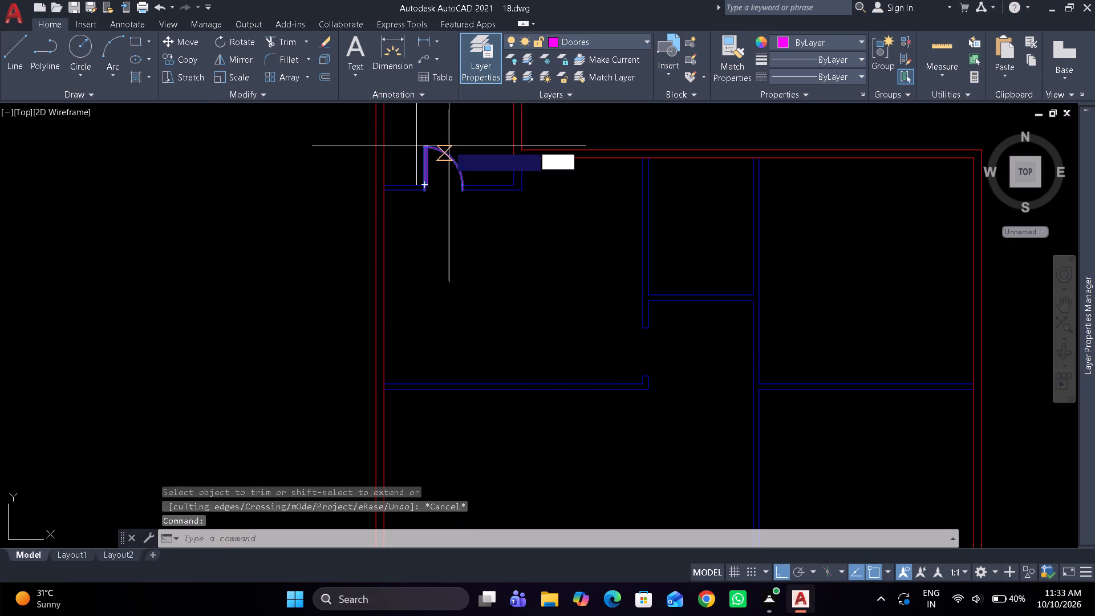
scroll(449, 145, up, 1)
middle_drag(449, 145, 477, 242)
scroll(477, 242, up, 1)
click(446, 345)
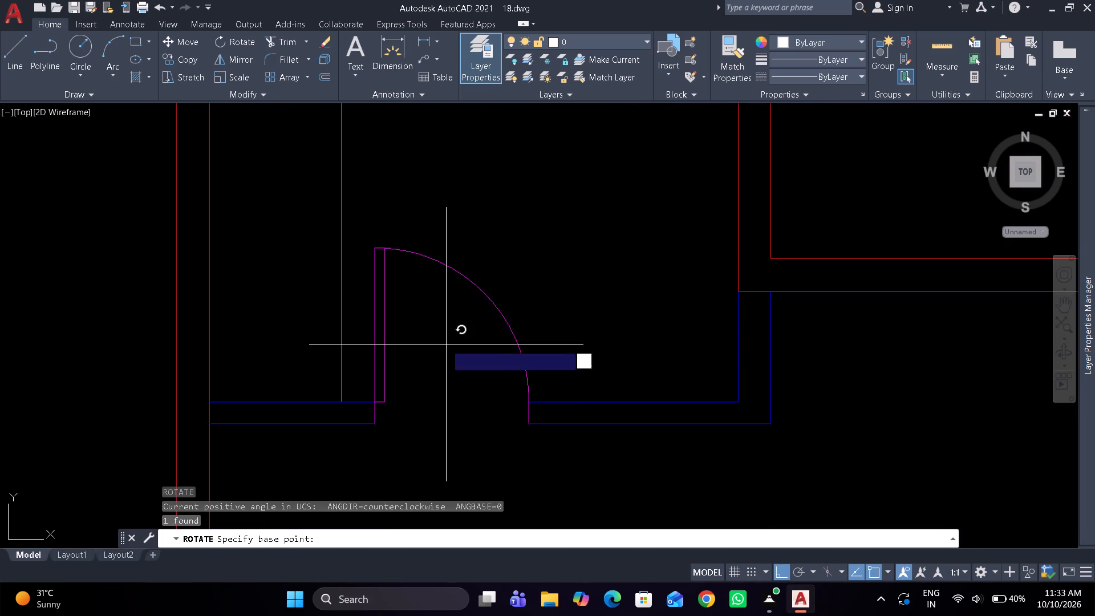
text(c)
key(space)
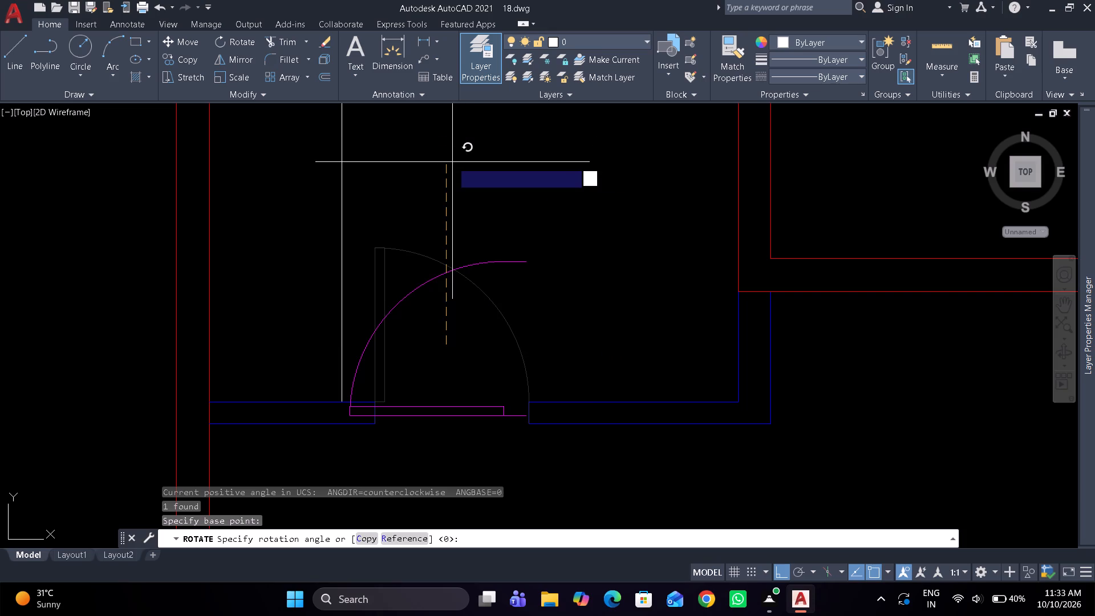
click(444, 173)
Move the rotated door copy by its leaf's hinge end onto the south jamb of the opening in the large room's east wall.
click(490, 258)
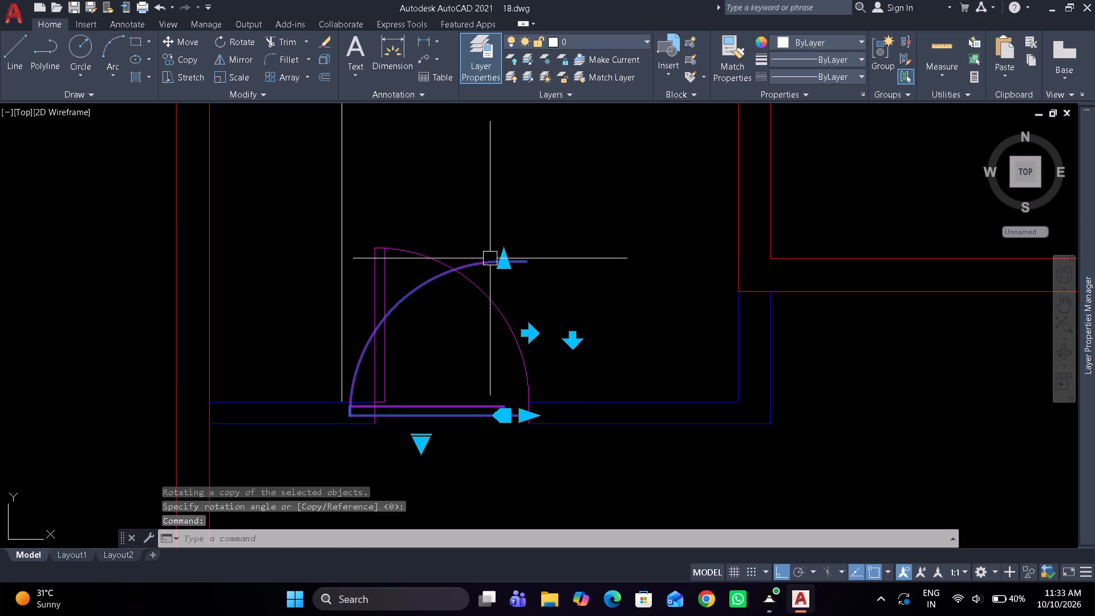
key(m)
key(space)
scroll(517, 408, up, 2)
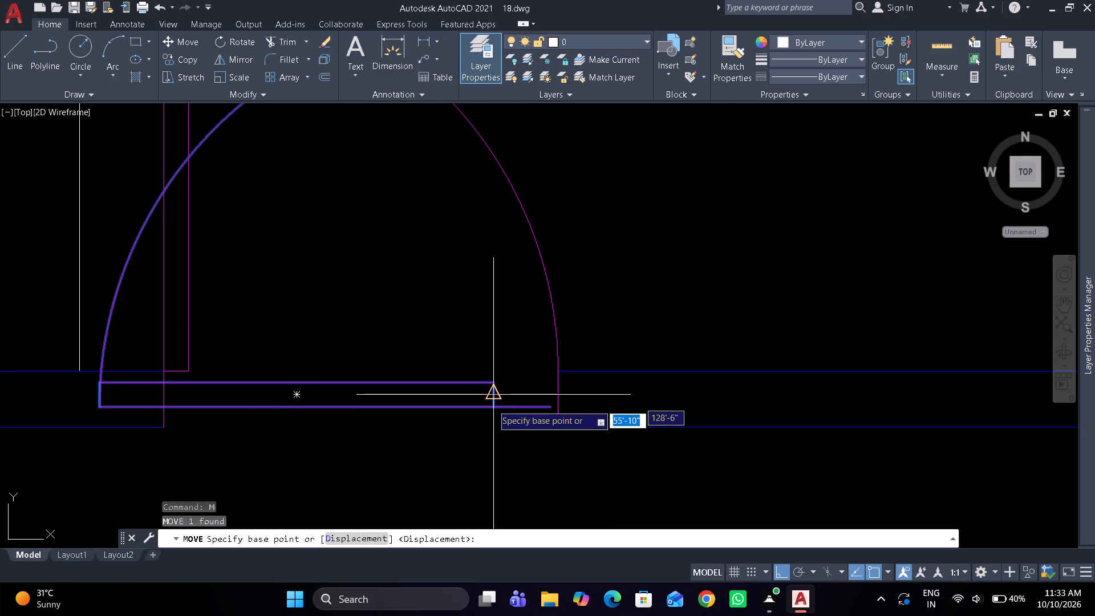
drag(492, 404, 498, 384)
scroll(498, 319, down, 6)
middle_drag(570, 393, 544, 360)
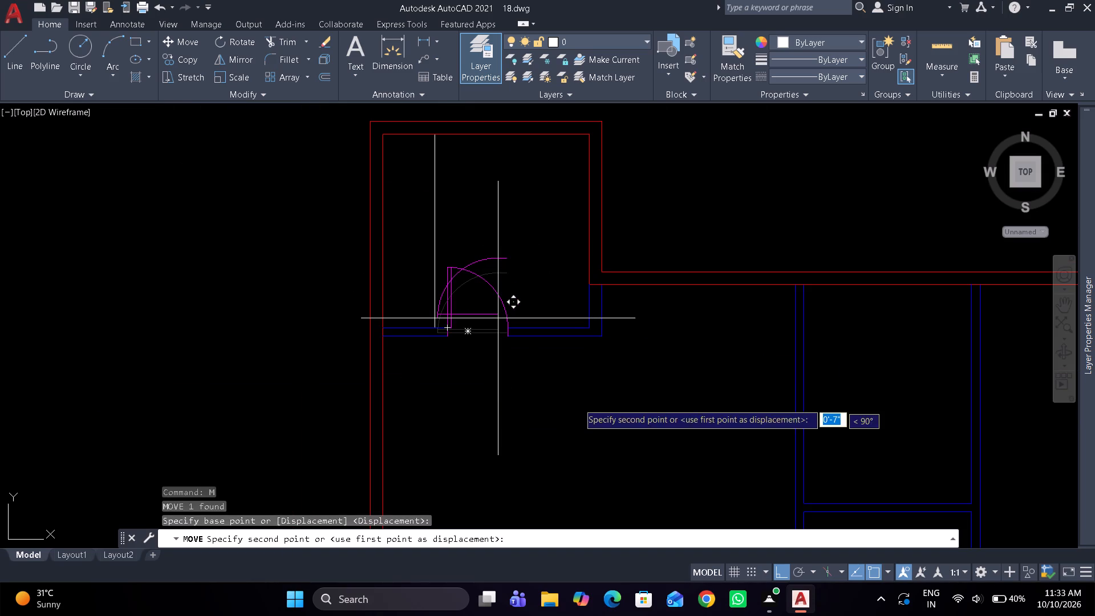
middle_drag(544, 360, 435, 265)
middle_drag(538, 331, 439, 247)
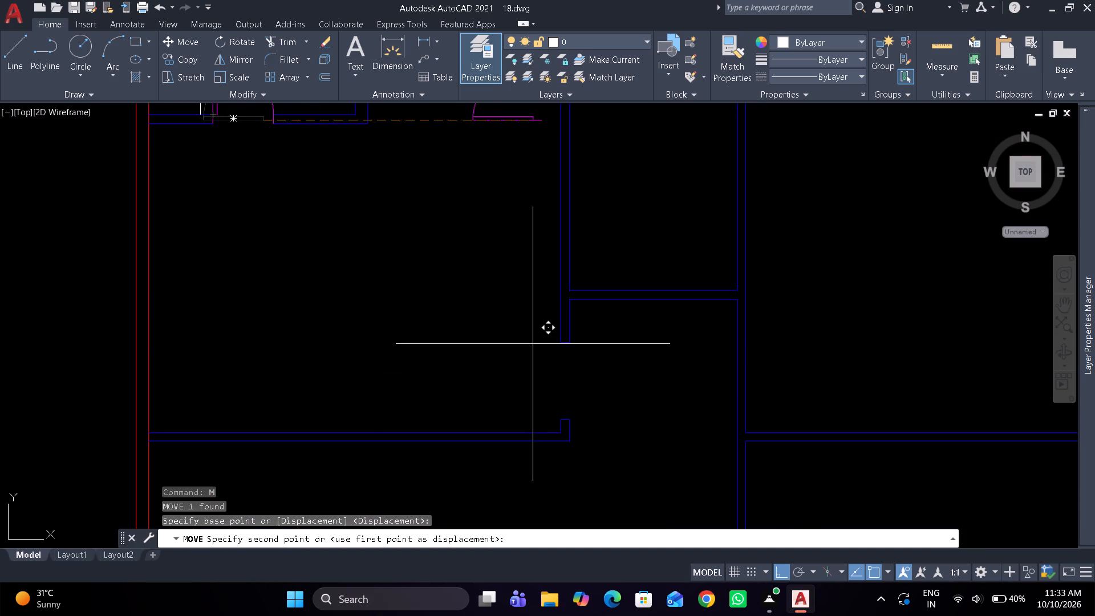
scroll(573, 391, up, 2)
click(538, 458)
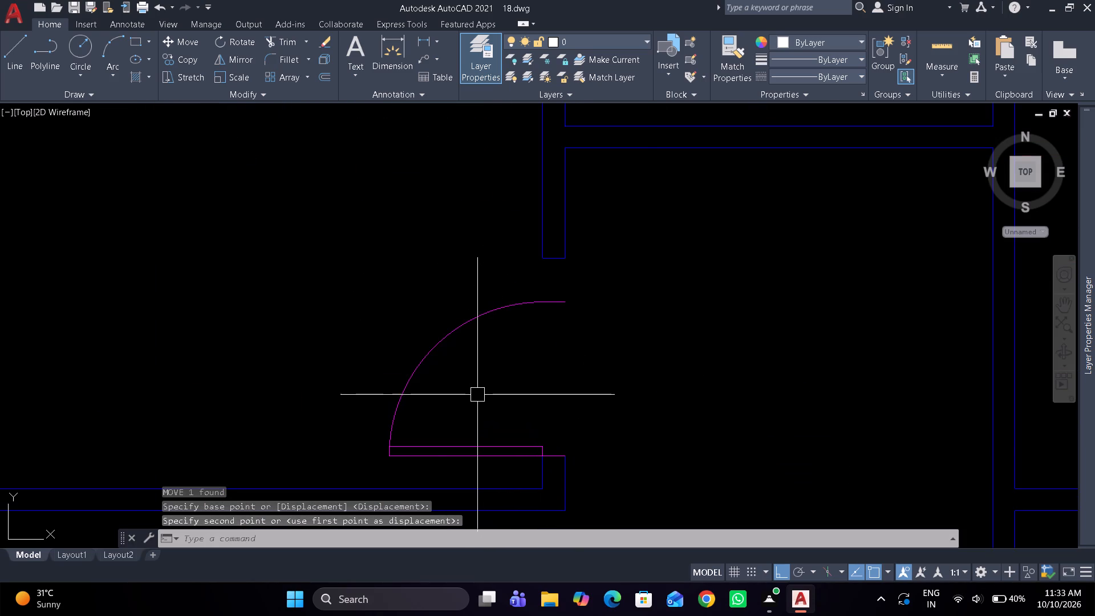
Stretch the moved door block's width up to the north jamb so it fills the 3' opening.
drag(443, 354, 418, 325)
click(380, 289)
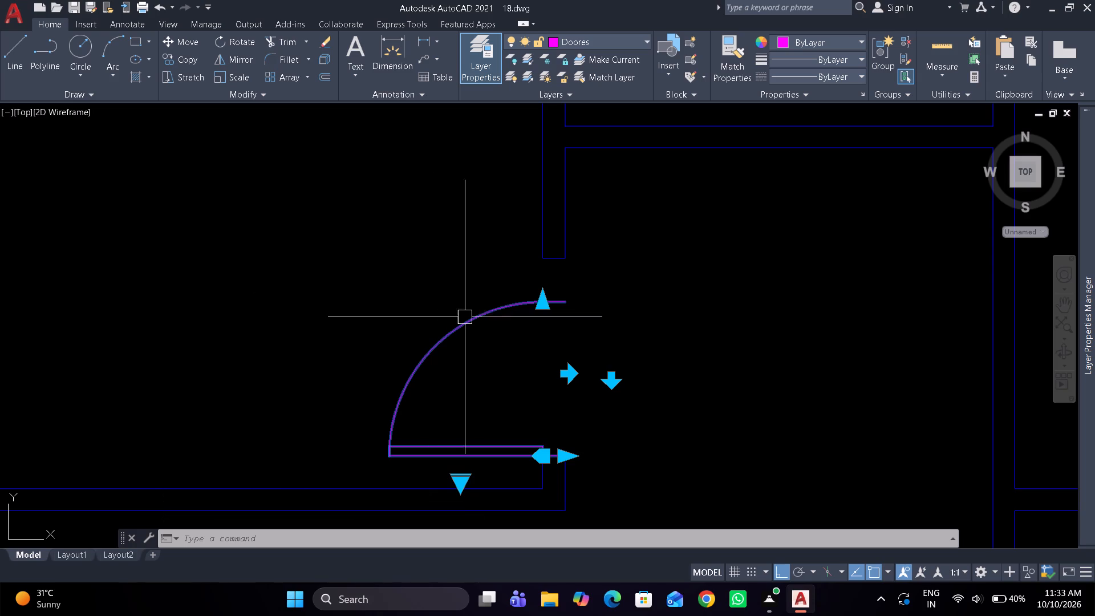
click(547, 299)
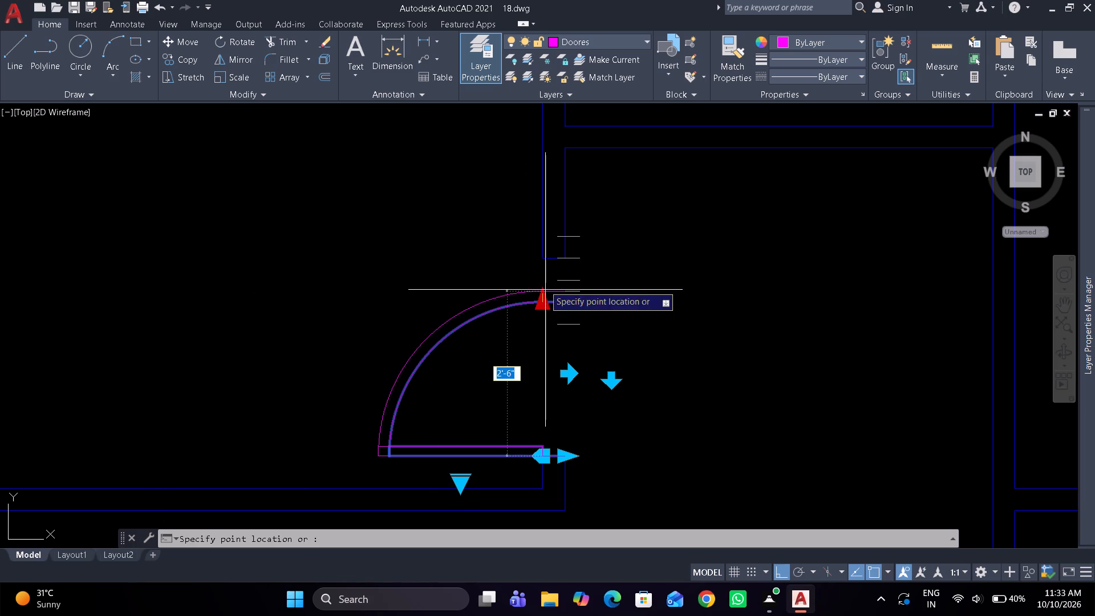
click(544, 264)
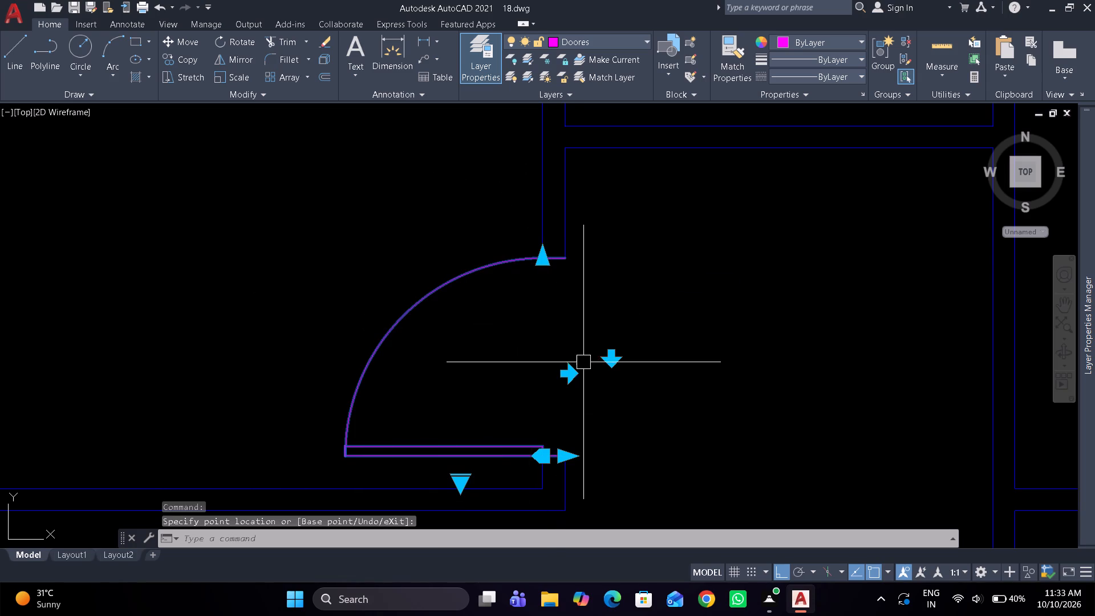
key(Escape)
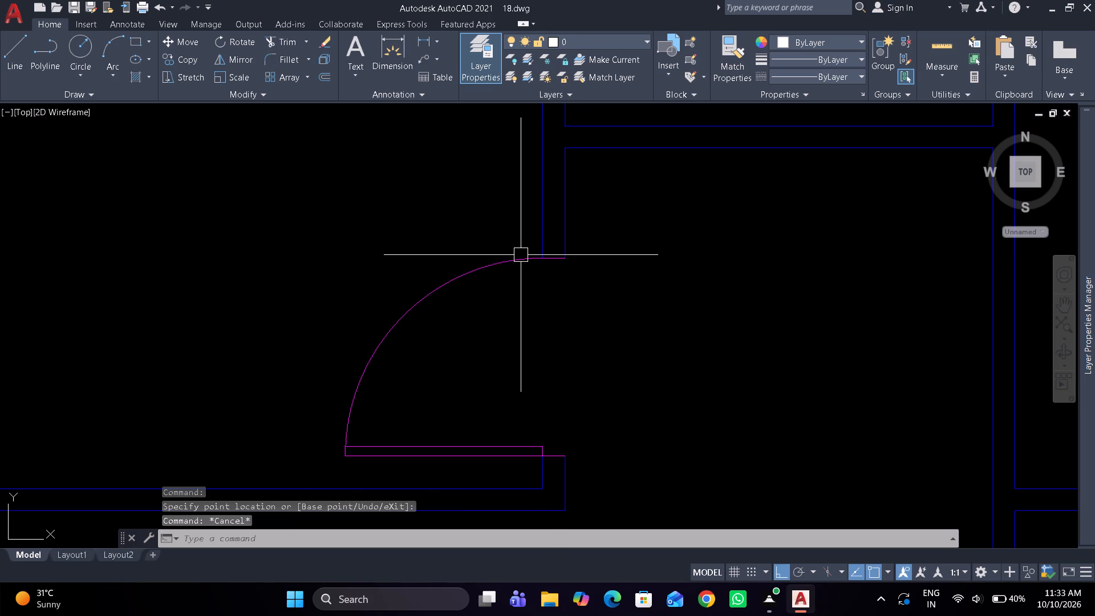
Save the drawing.
scroll(488, 257, down, 4)
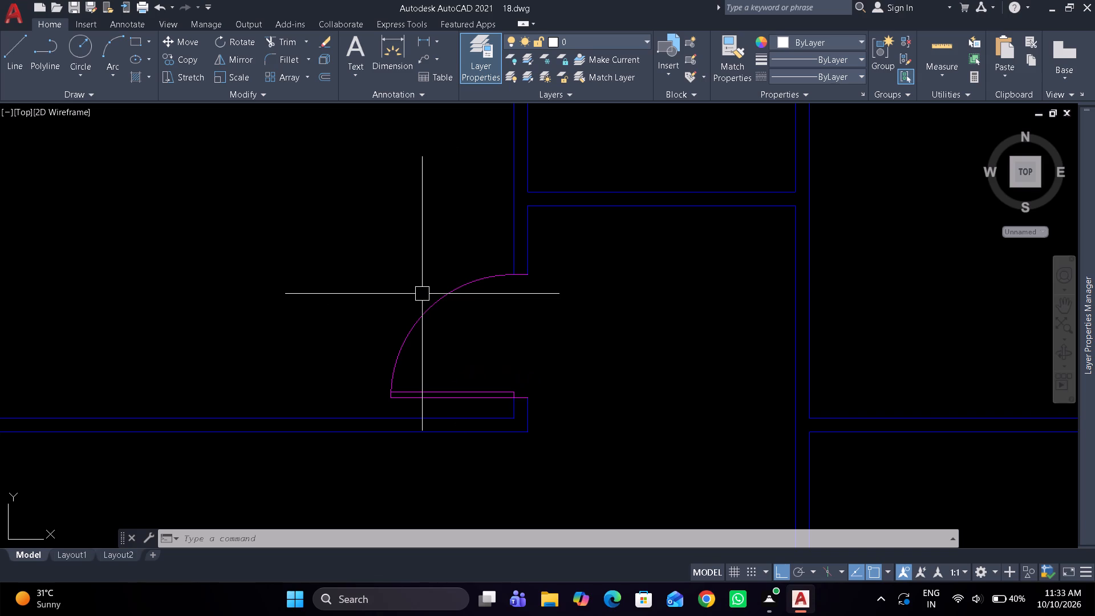
scroll(423, 298, down, 1)
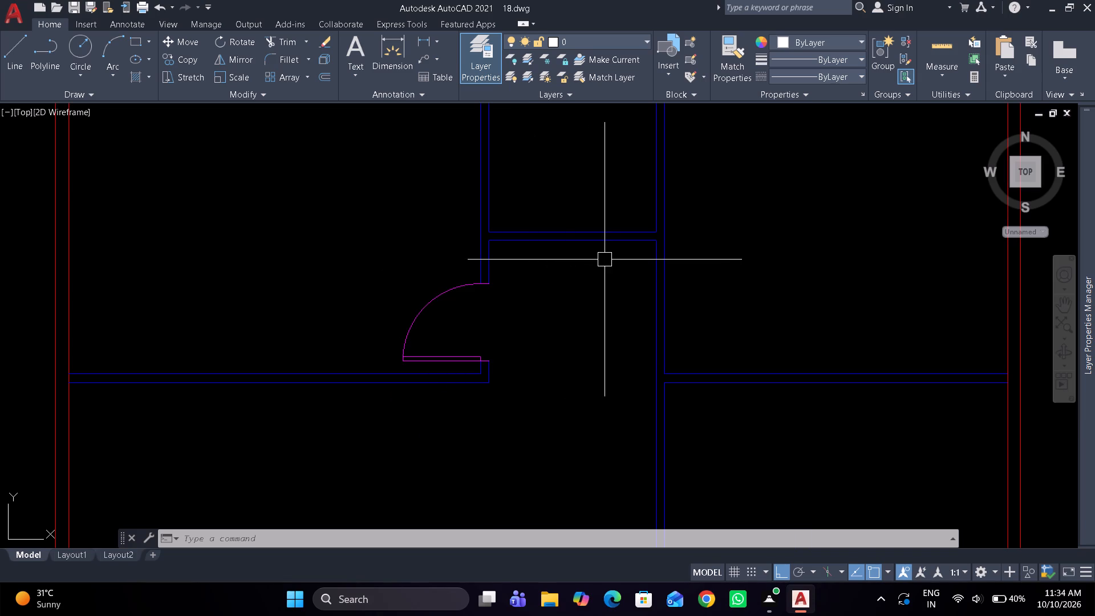
scroll(605, 260, up, 1)
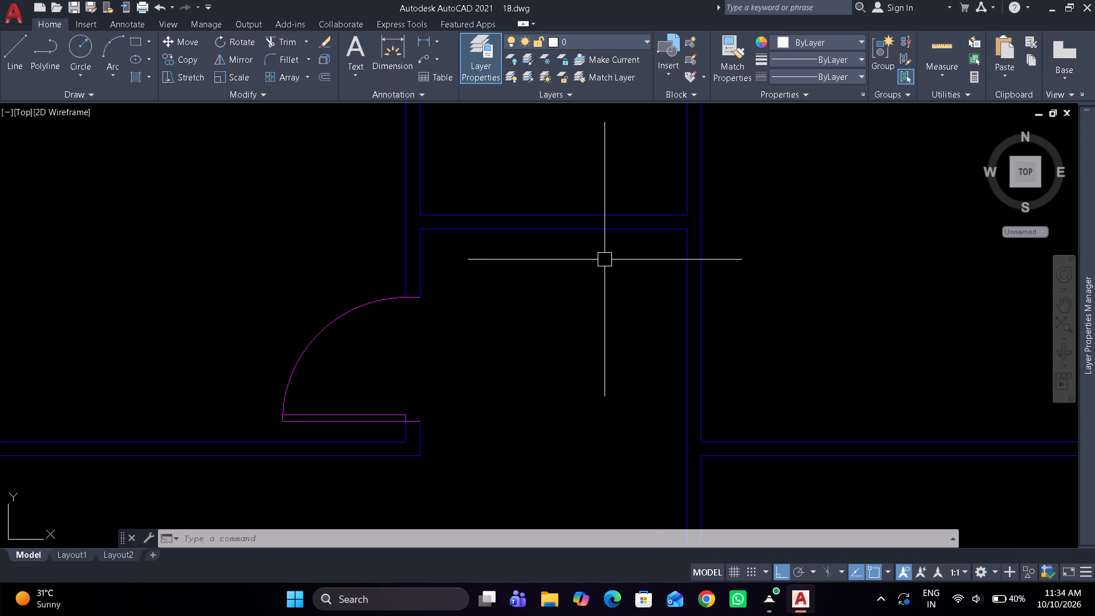
key(Escape)
key(Escape)
key(Escape)
key(Escape)
key(Escape)
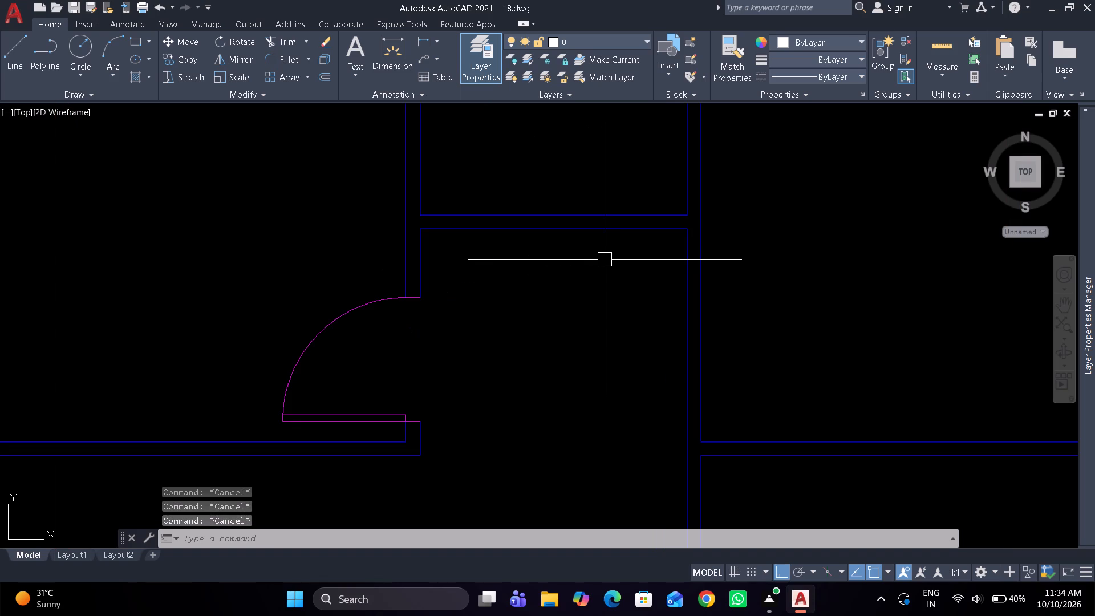
key(ctrl+s)
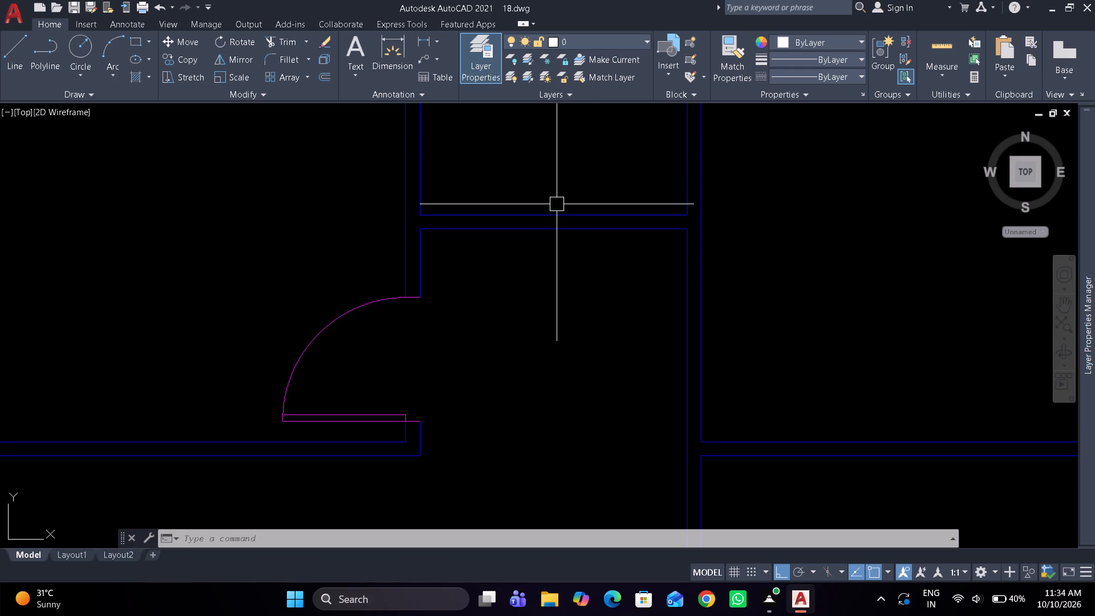
Mirror the large room's door about a north-south line in the central passage, keeping the original.
scroll(554, 208, down, 1)
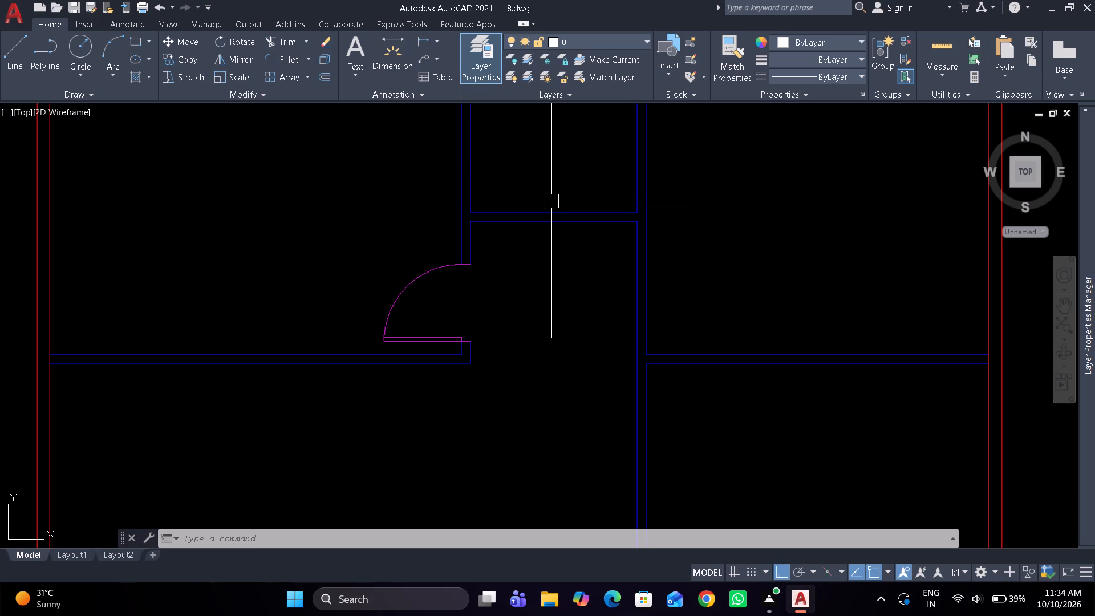
scroll(550, 203, down, 1)
middle_drag(550, 203, 569, 179)
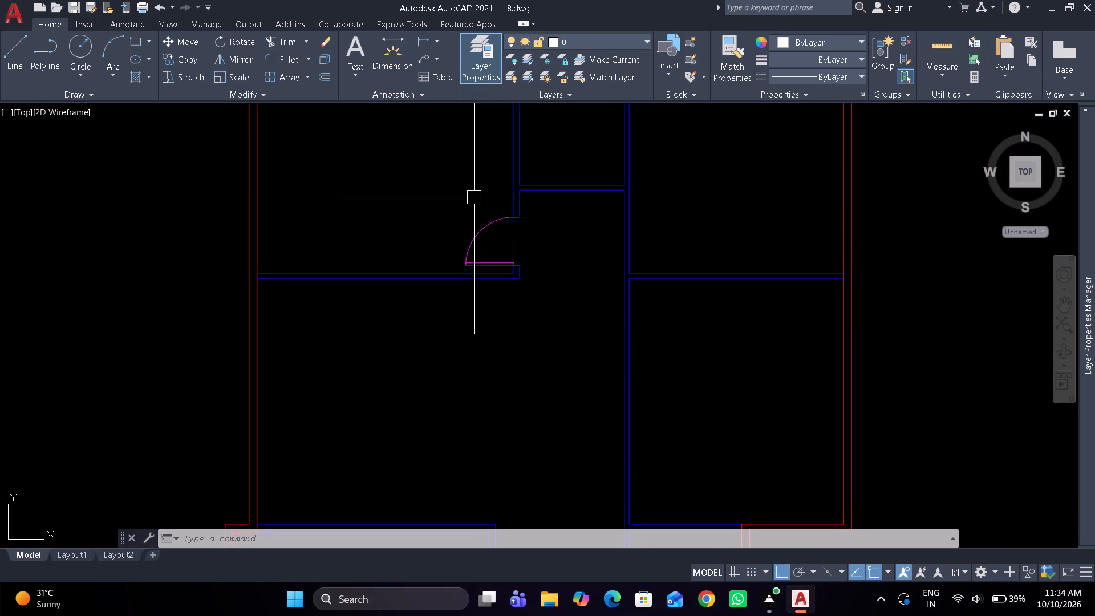
middle_drag(473, 197, 523, 217)
scroll(517, 214, down, 1)
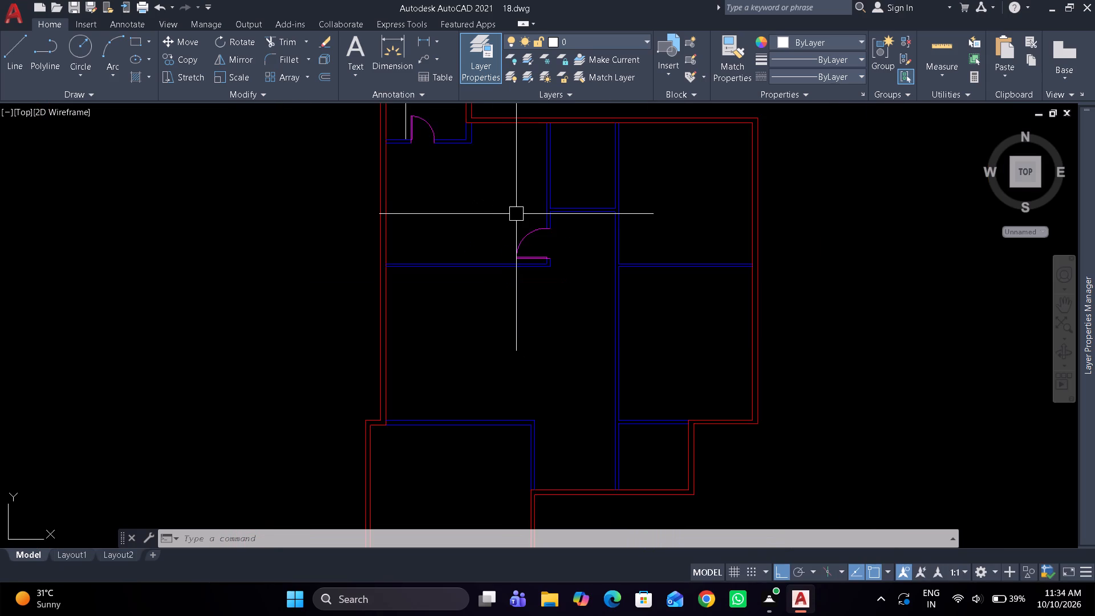
middle_drag(517, 220, 523, 230)
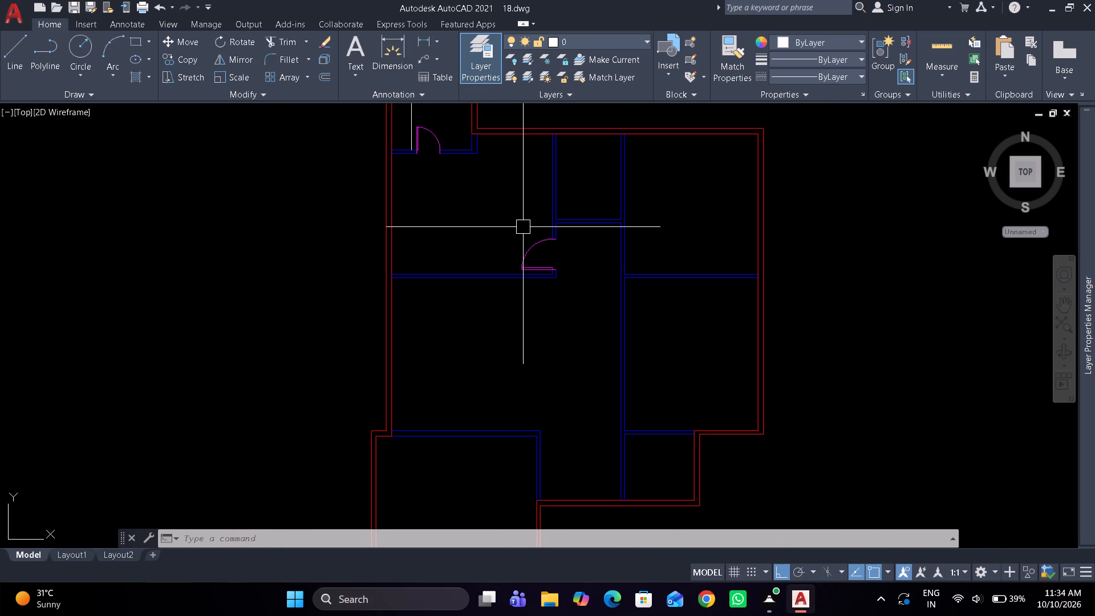
scroll(523, 247, down, 1)
scroll(536, 268, up, 1)
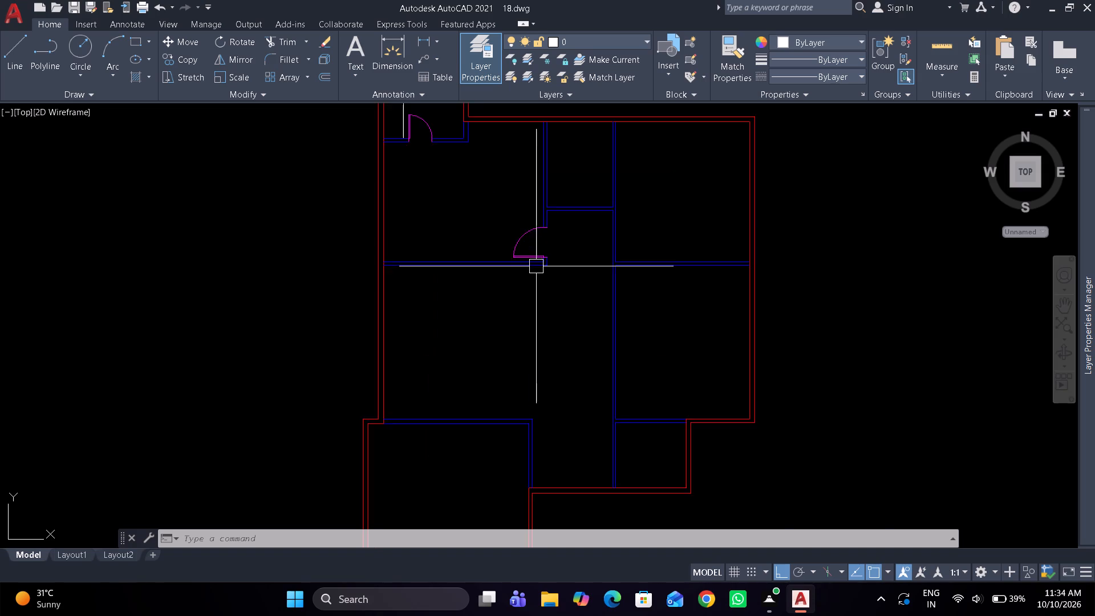
scroll(536, 264, up, 2)
drag(510, 211, 493, 192)
key(m)
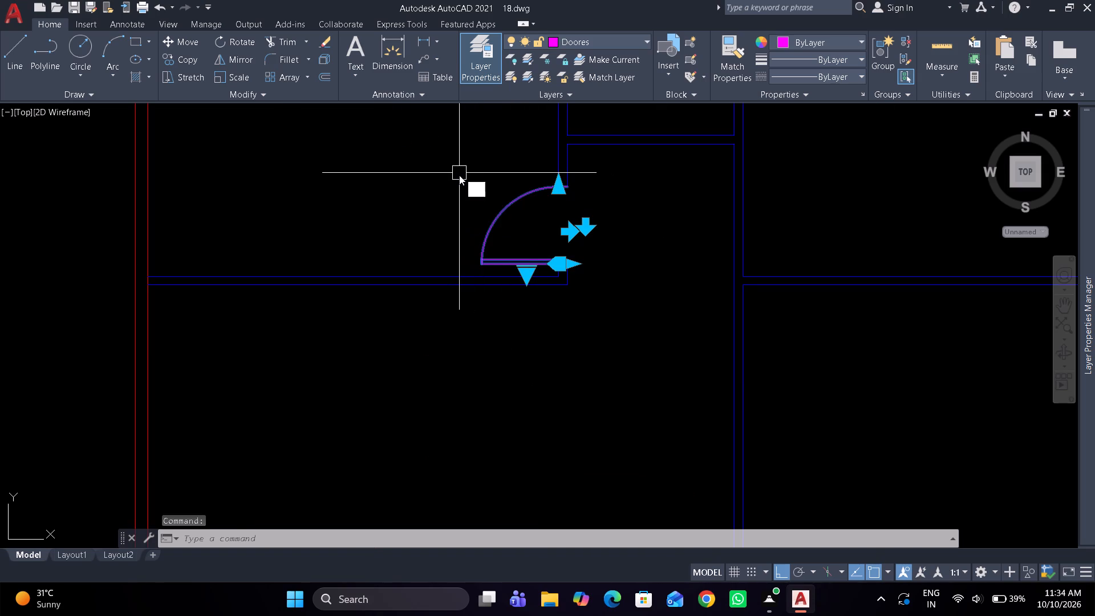
text(i)
key(space)
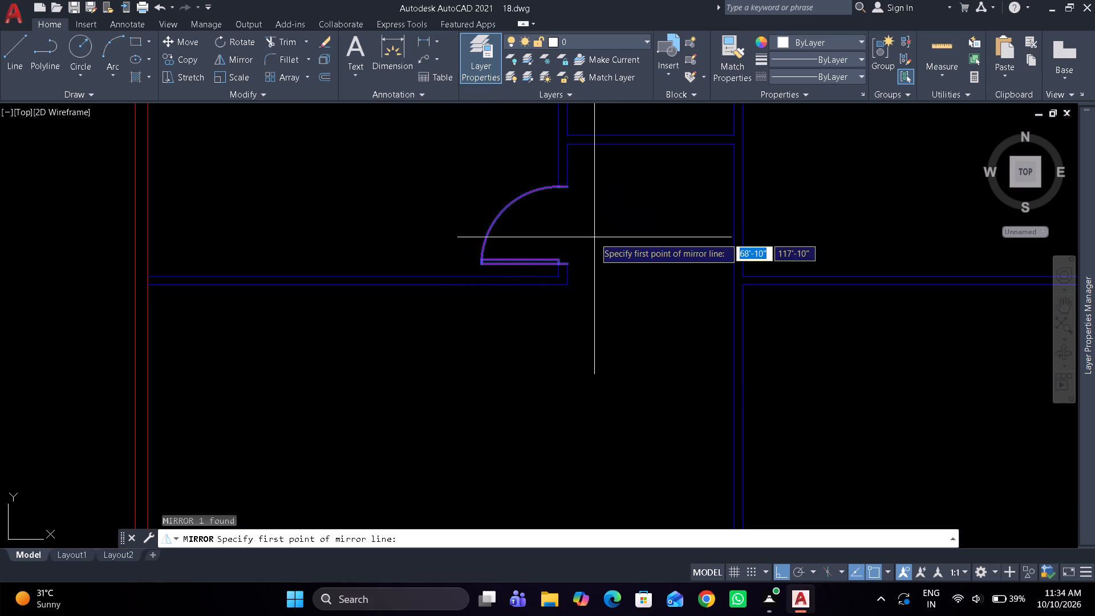
click(594, 237)
click(597, 300)
key(space)
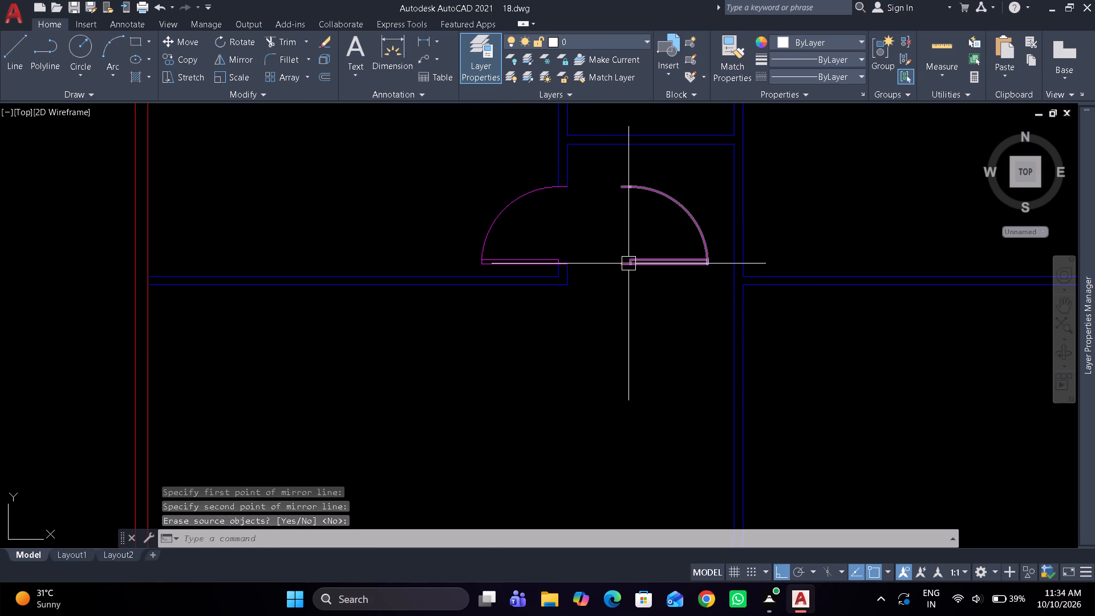
In the large east room south of the northeast room, offset the south wall's inner line 6" to the north.
scroll(589, 355, down, 1)
middle_drag(589, 355, 525, 244)
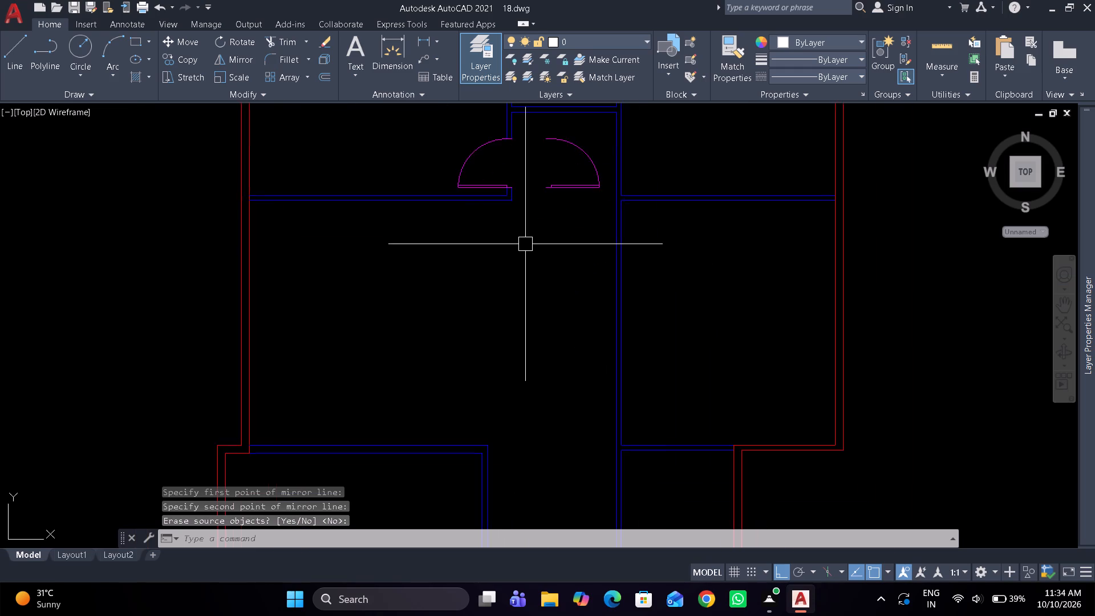
scroll(525, 244, down, 1)
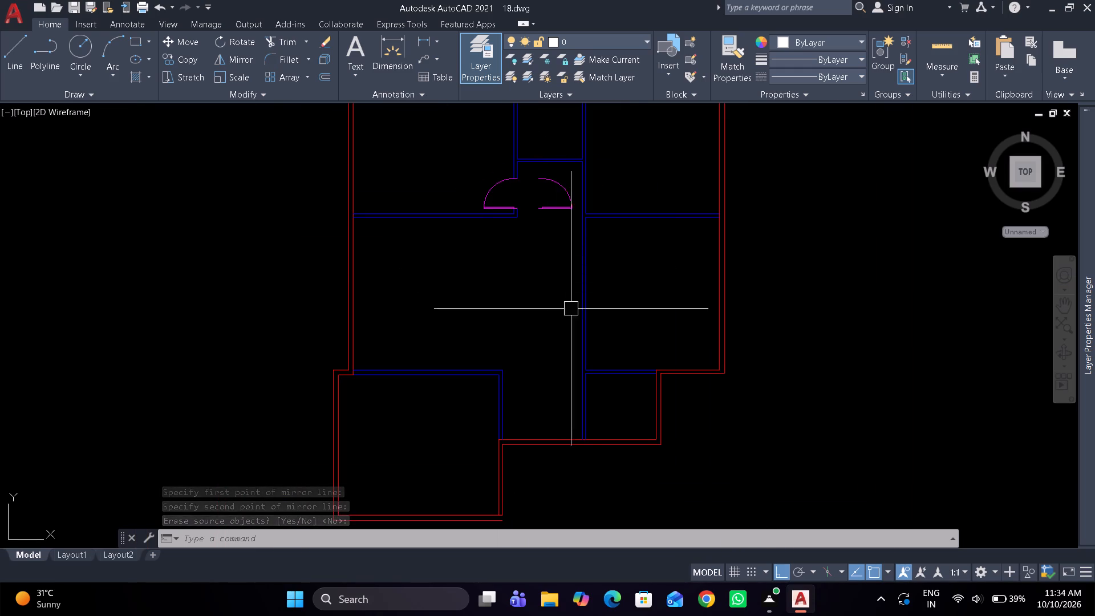
scroll(614, 350, up, 3)
text(o 6")
key(Return)
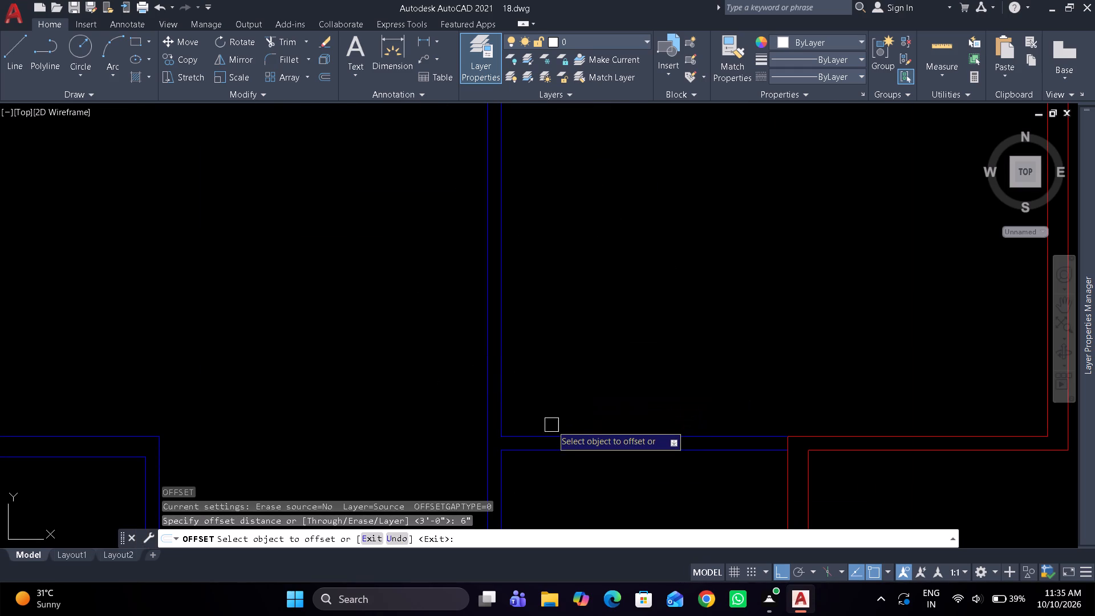
drag(545, 433, 544, 423)
click(548, 349)
key(space)
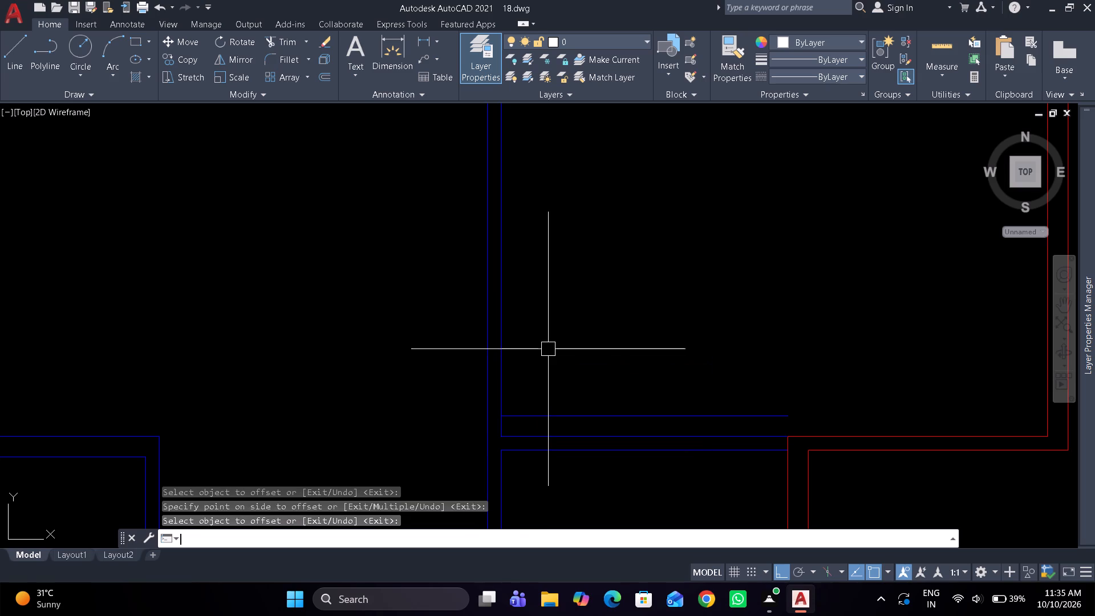
Extend the 6" offset line through the large east room's west wall and trim its part inside the room to form a jamb line.
text(ex)
key(space)
click(528, 412)
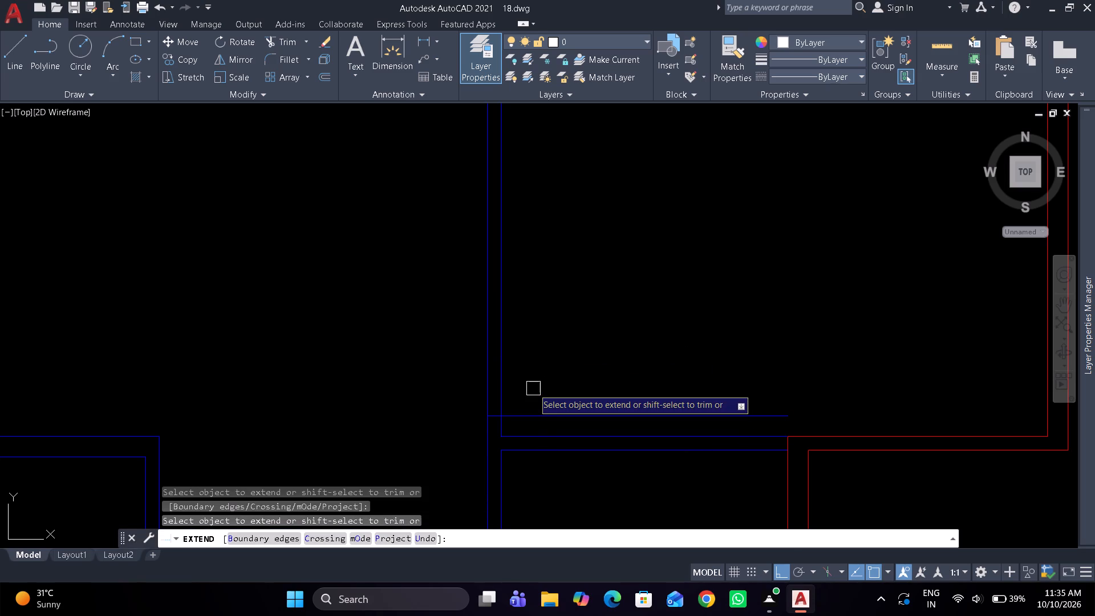
key(space)
text(tr)
key(space)
click(529, 411)
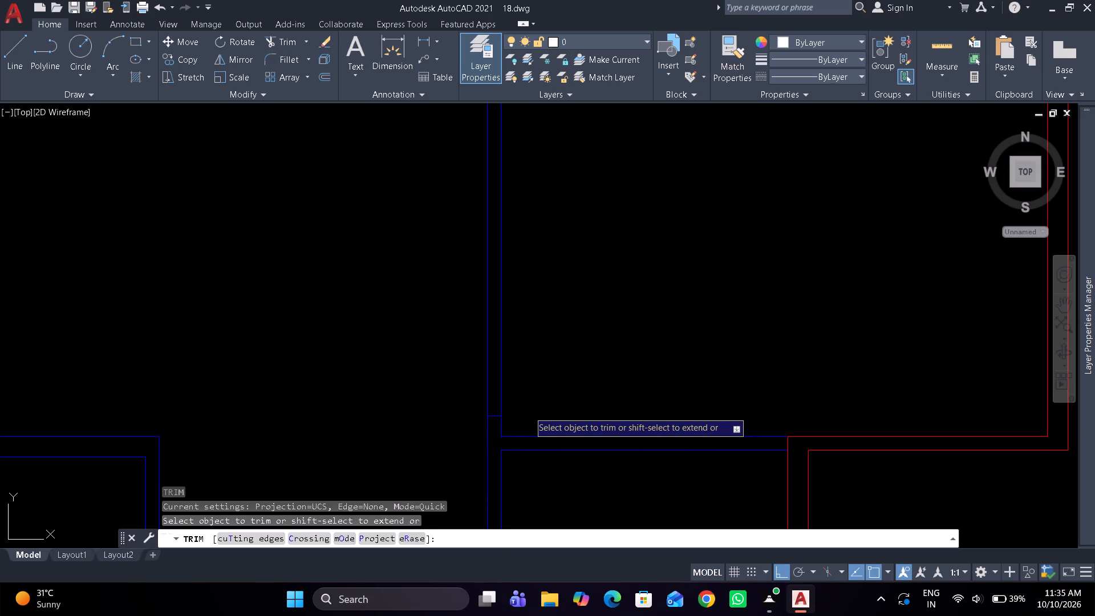
key(space)
Offset the large east room's jamb line 3' to the north and trim the west wall between the two jambs, opening the doorway.
text(o)
key(space)
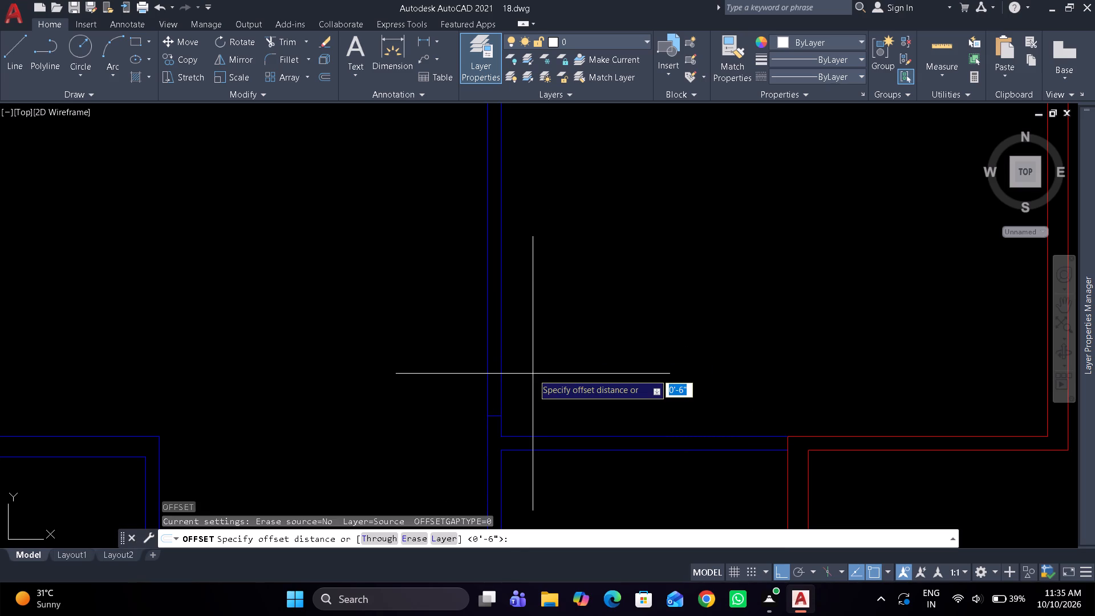
text(3')
key(Return)
scroll(521, 377, up, 1)
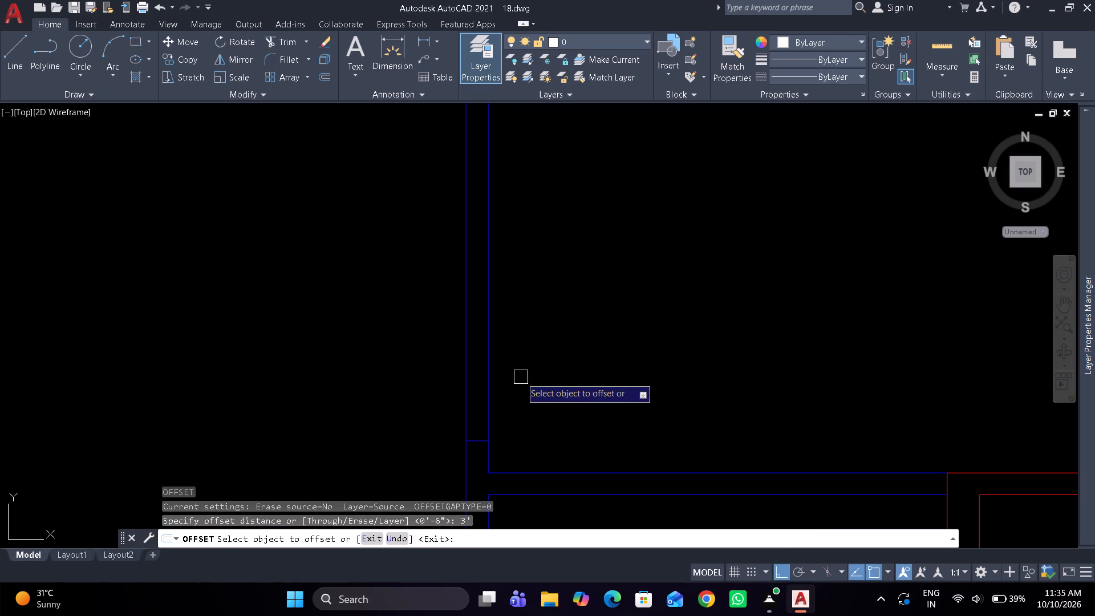
drag(478, 440, 484, 428)
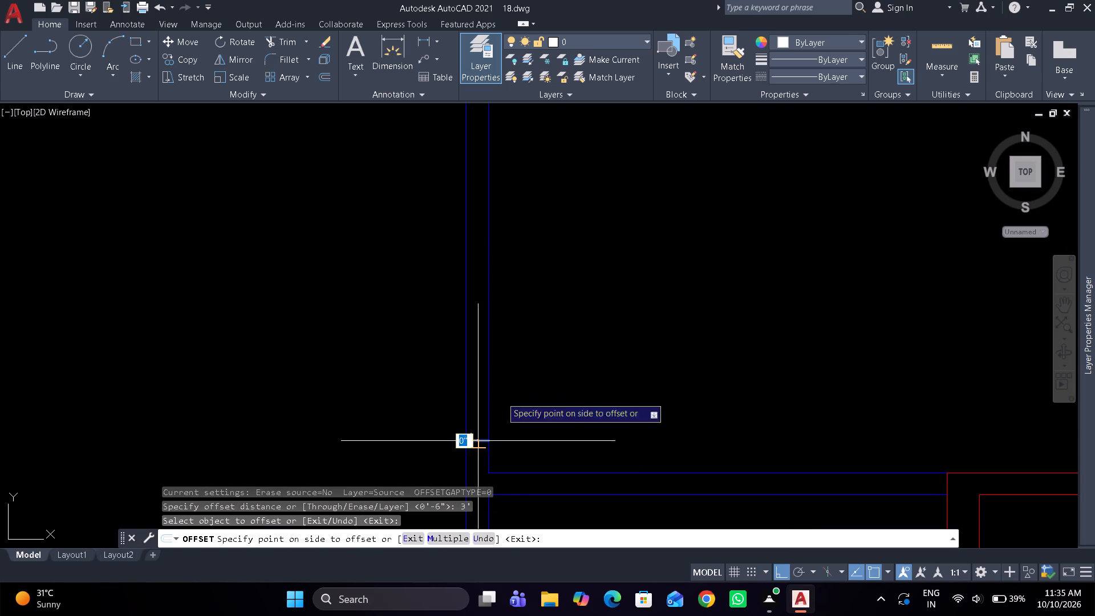
click(532, 330)
key(space)
text(tr)
key(space)
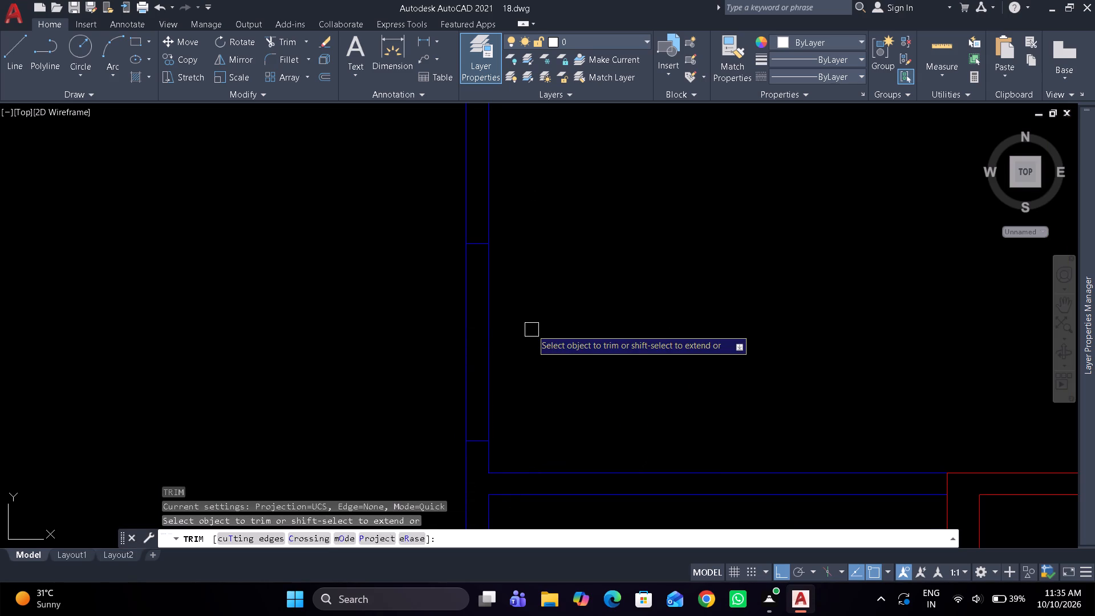
drag(531, 331, 392, 330)
key(space)
Move the mirrored door from the central passage into the large east room's west wall opening, with its leaf corner on the south jamb.
scroll(392, 330, down, 4)
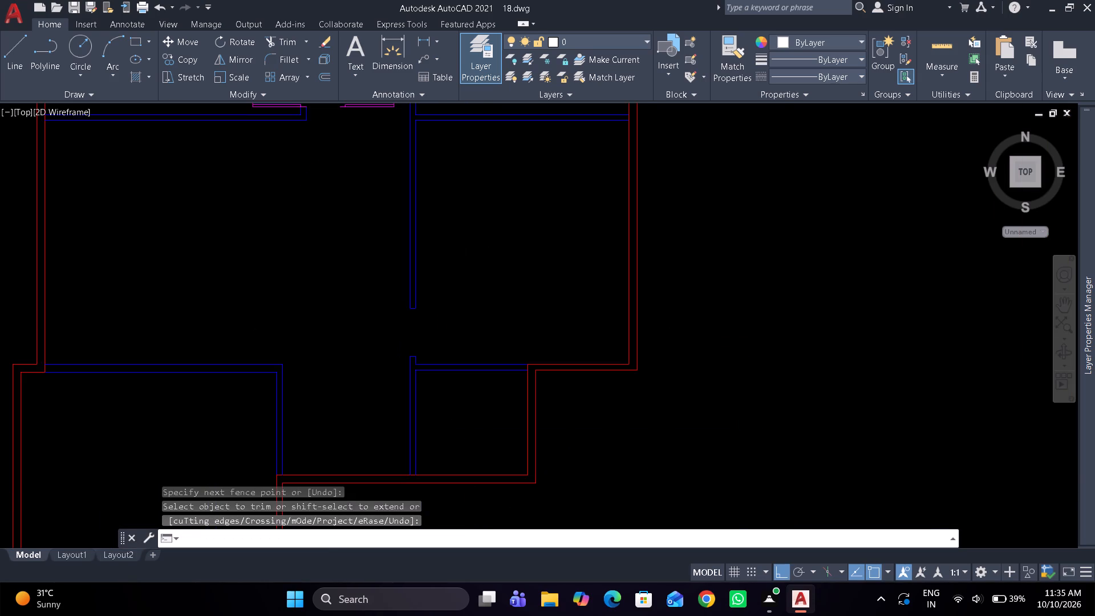
scroll(361, 244, up, 1)
drag(370, 158, 363, 163)
text(m)
key(space)
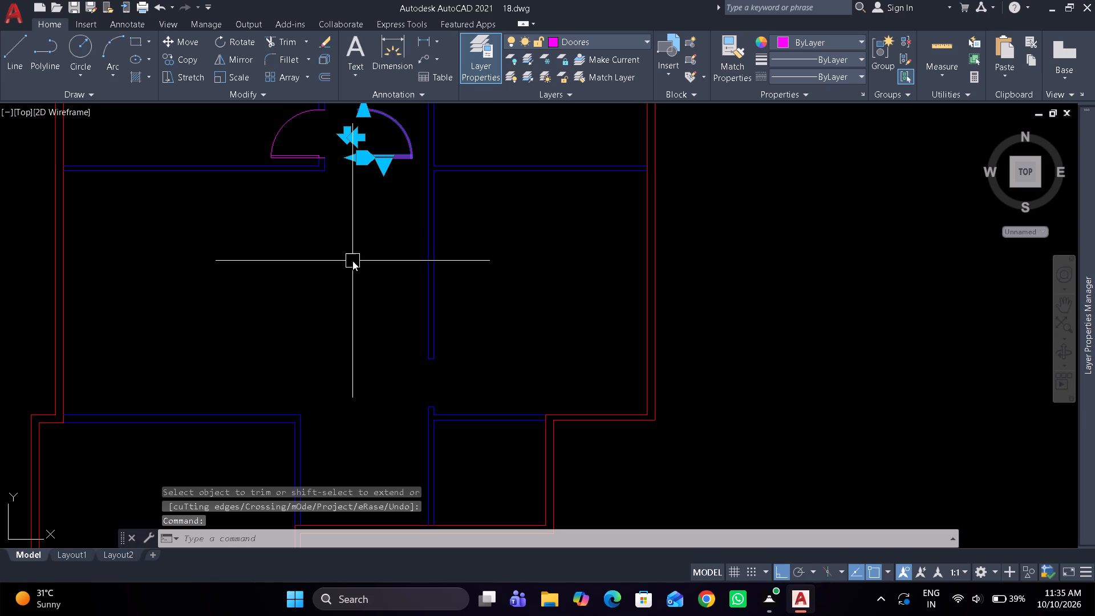
scroll(358, 141, up, 5)
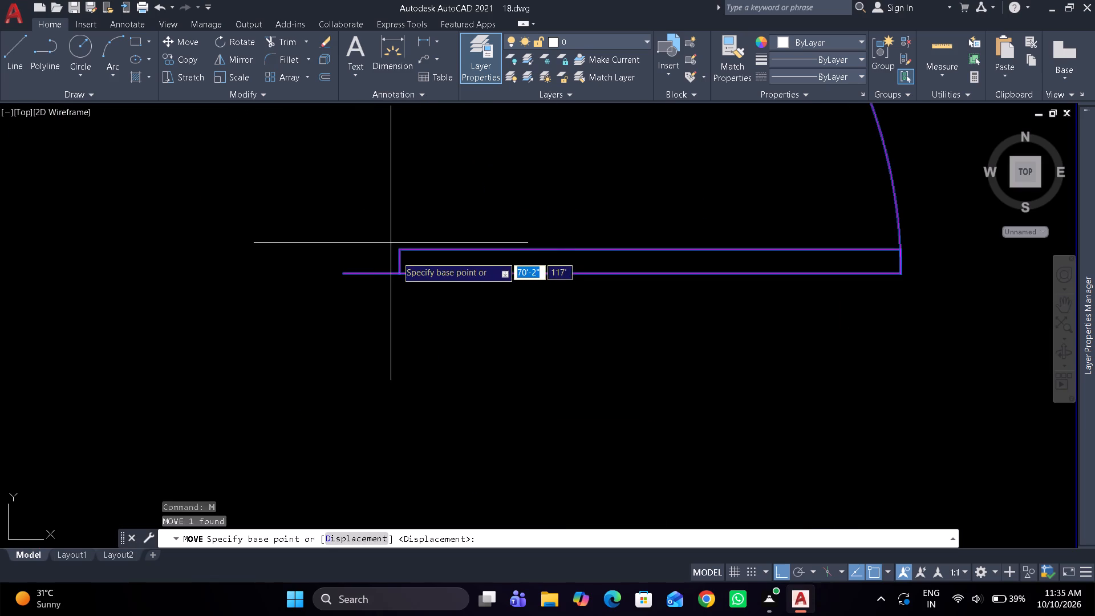
click(399, 271)
scroll(399, 271, down, 3)
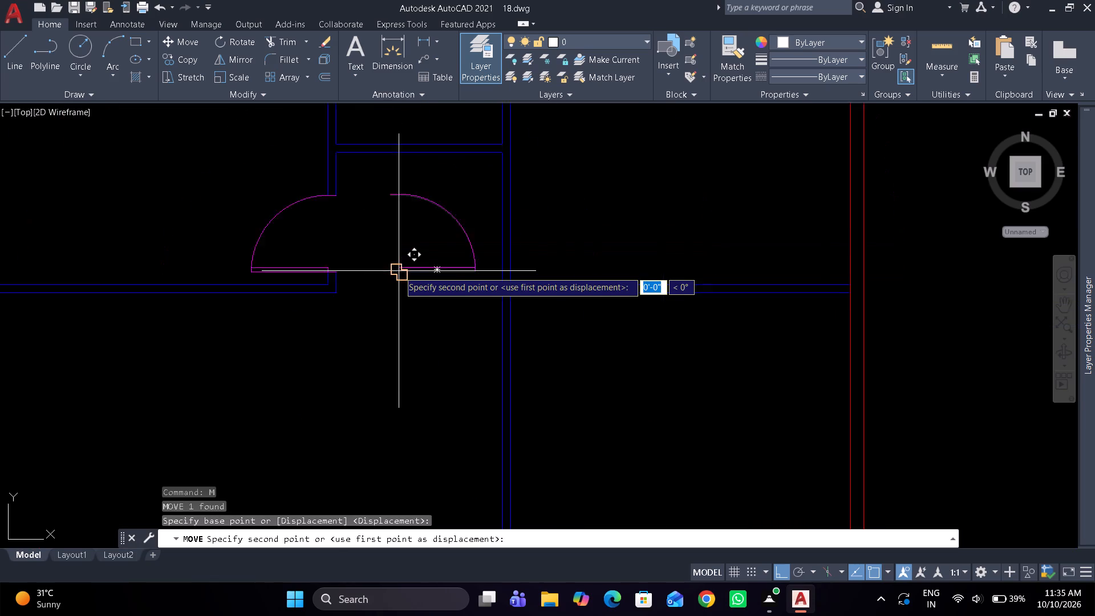
scroll(399, 271, down, 4)
scroll(423, 349, up, 5)
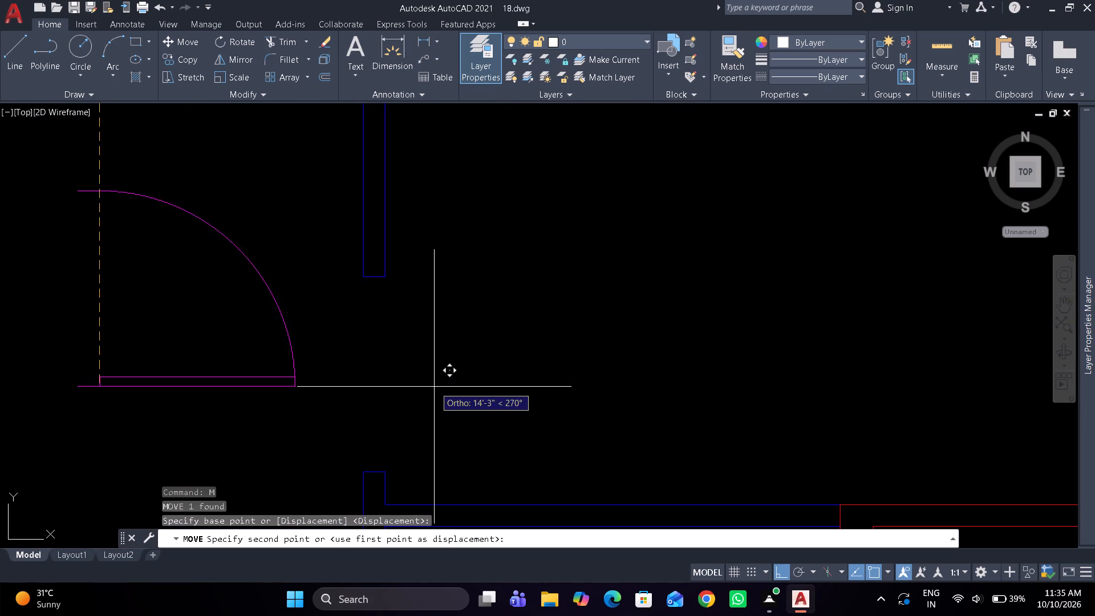
drag(390, 472, 390, 465)
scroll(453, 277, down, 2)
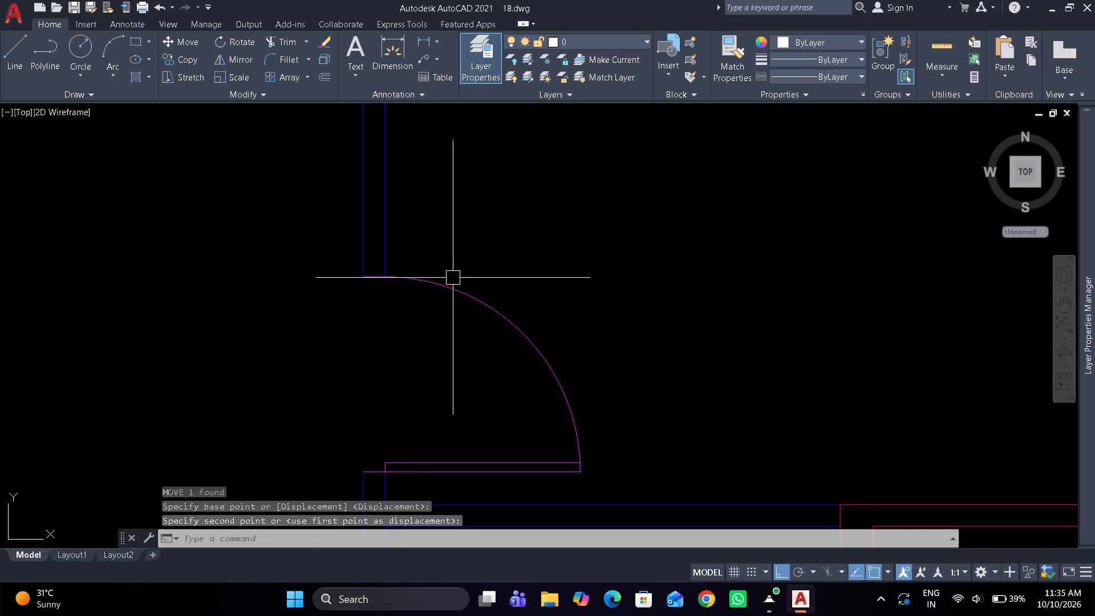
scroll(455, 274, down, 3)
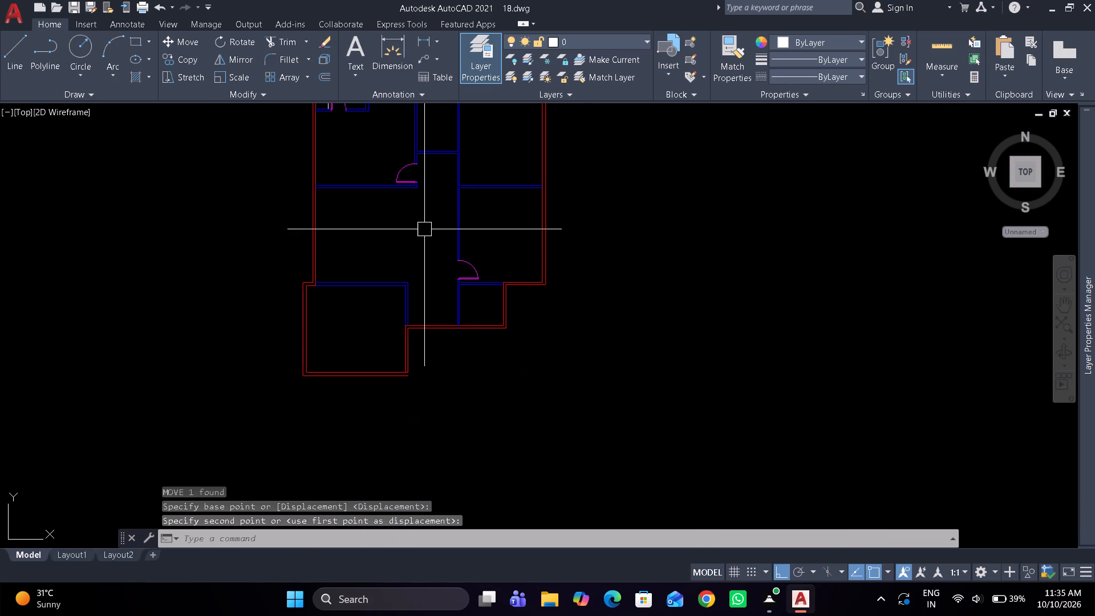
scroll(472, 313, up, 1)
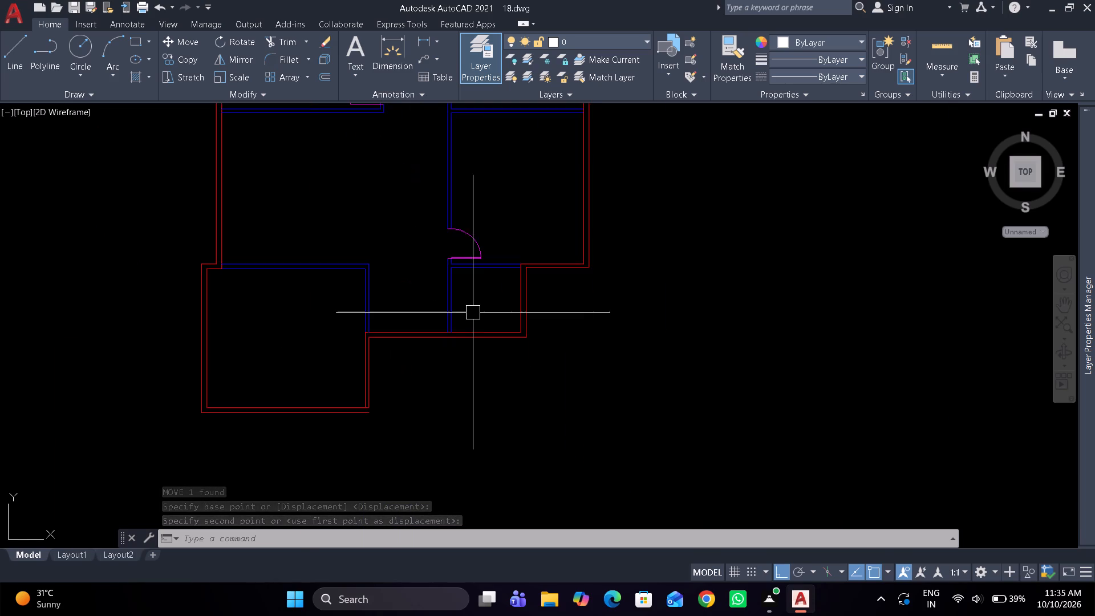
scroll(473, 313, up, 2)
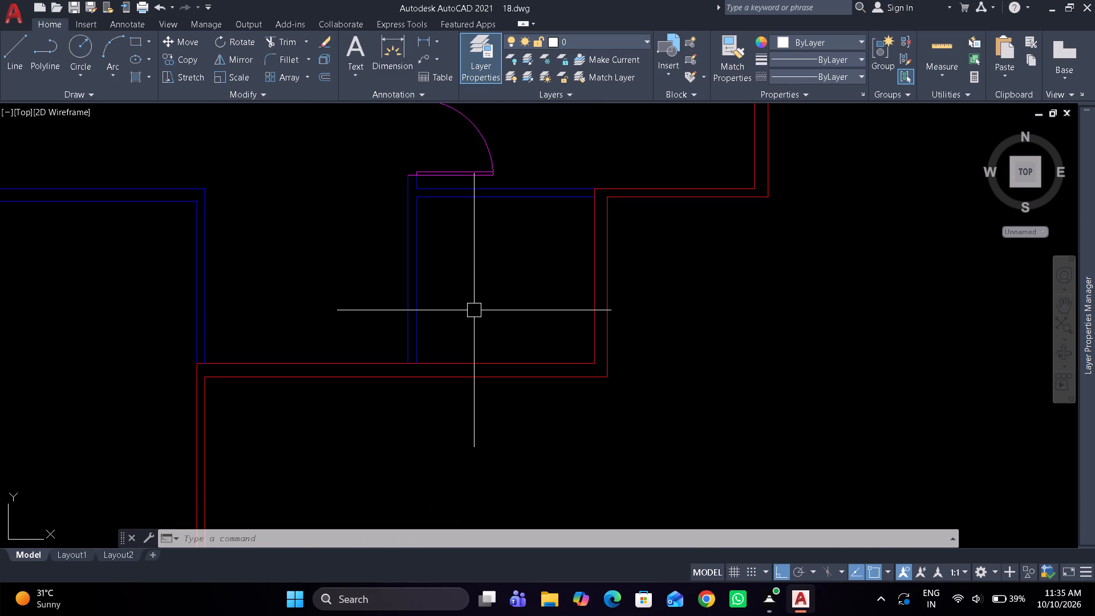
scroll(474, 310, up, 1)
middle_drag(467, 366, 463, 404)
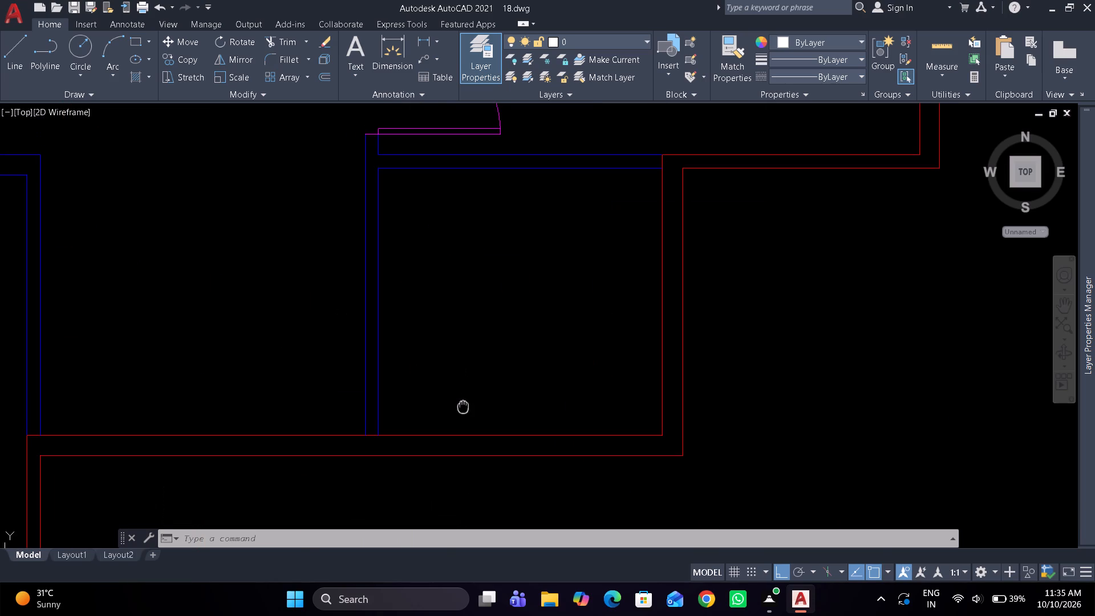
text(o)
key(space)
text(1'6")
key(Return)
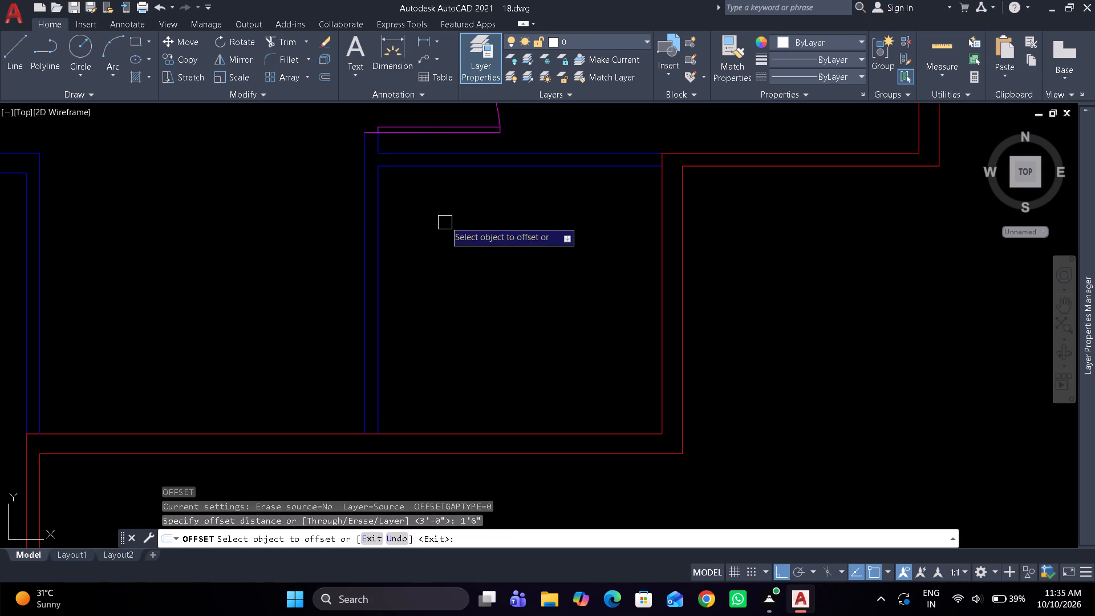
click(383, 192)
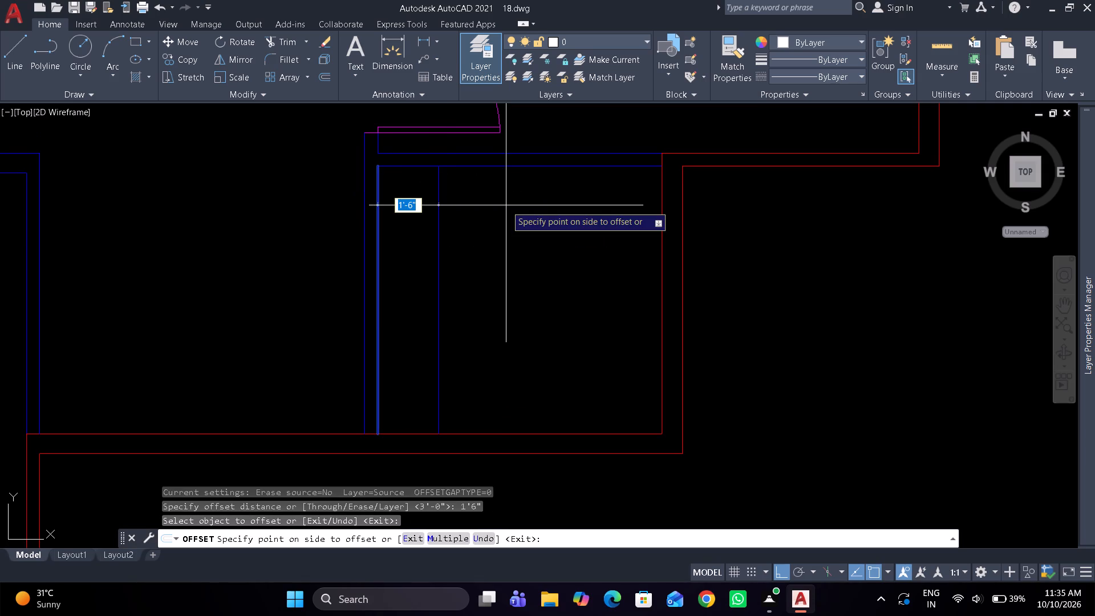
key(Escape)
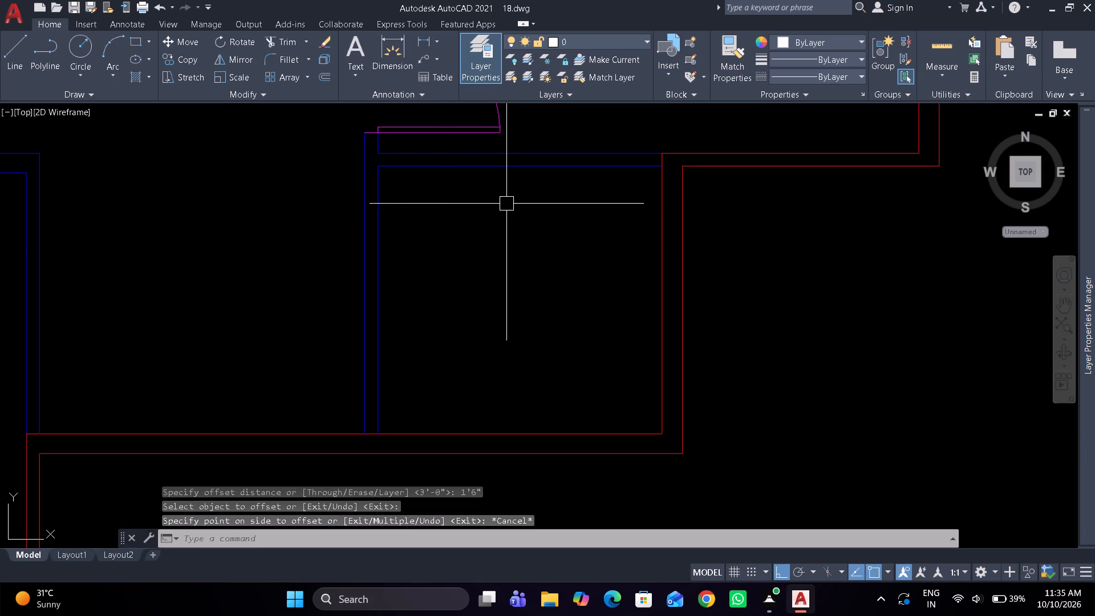
In the small room south of the large east room, offset the west wall's inner line 2' to the east.
key(space)
text(2')
key(space)
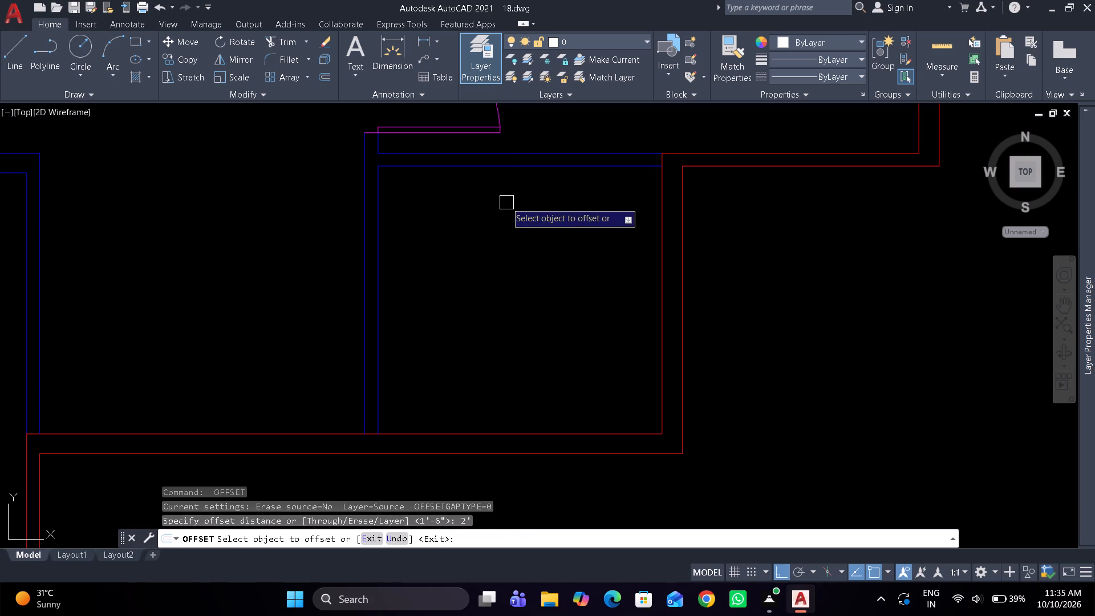
click(382, 202)
click(542, 199)
key(space)
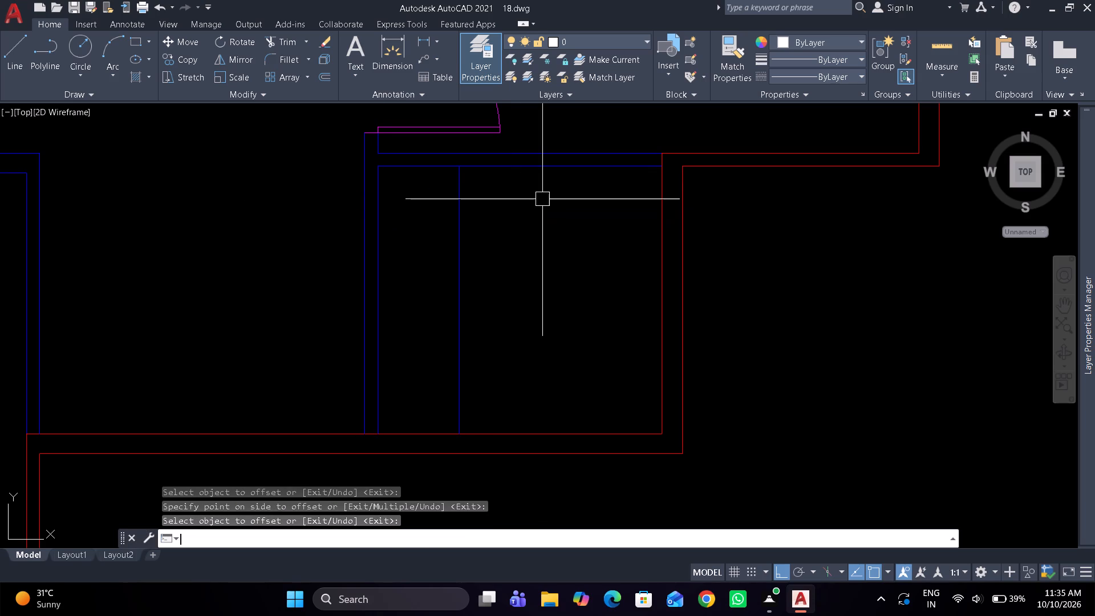
Extend the 2' offset line through the small room's north wall and trim its part inside the room to form a jamb line.
text(ex)
key(space)
click(464, 191)
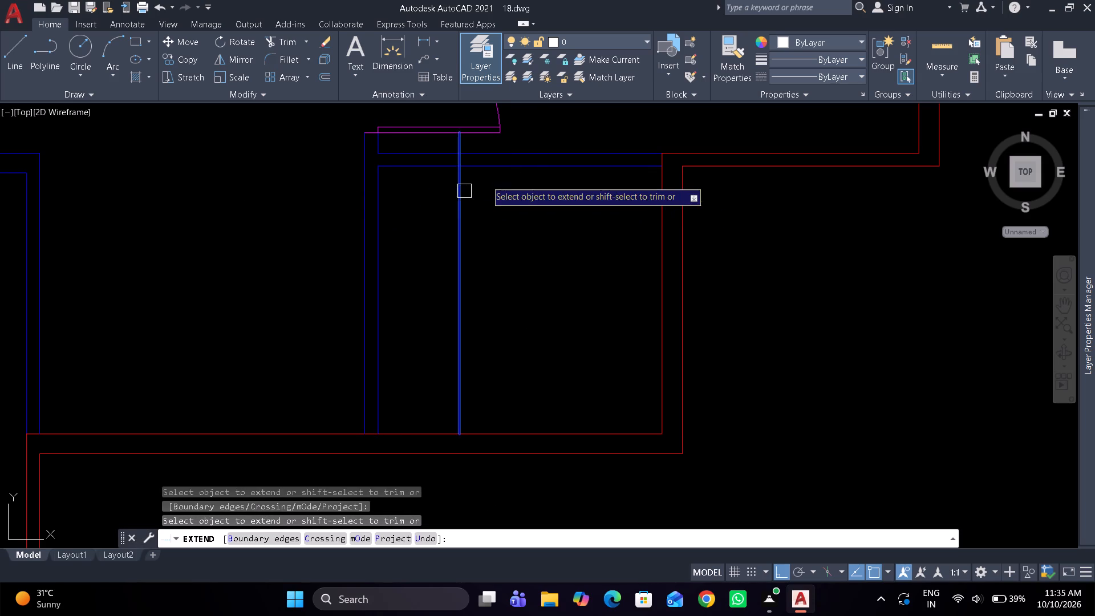
key(space)
text(tr)
key(space)
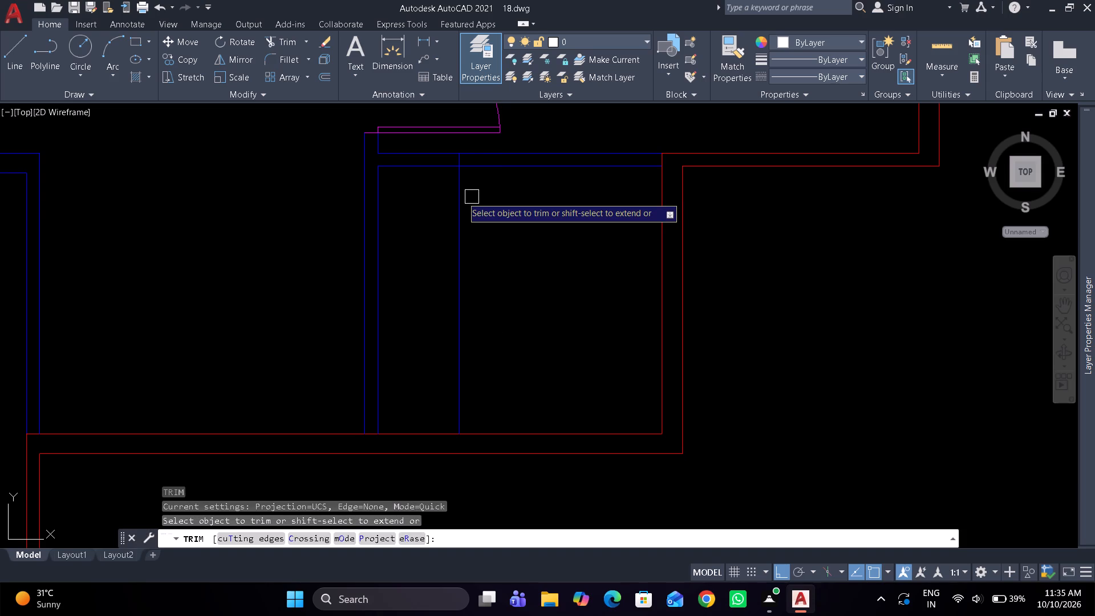
click(459, 197)
key(space)
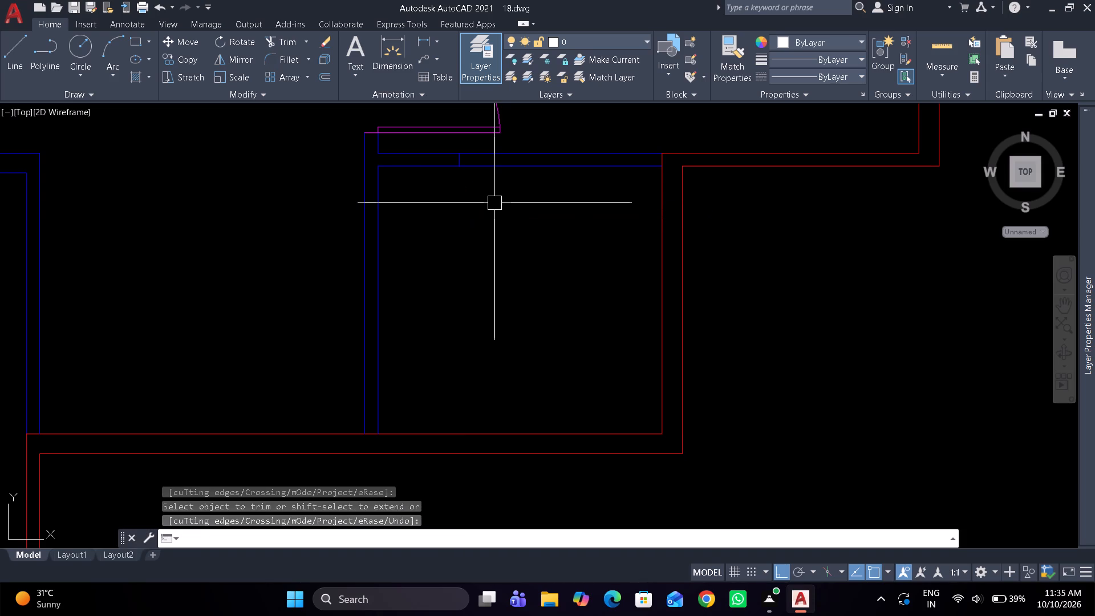
Offset the jamb line in the small room's north wall 2'4" to the east.
text(o 2')
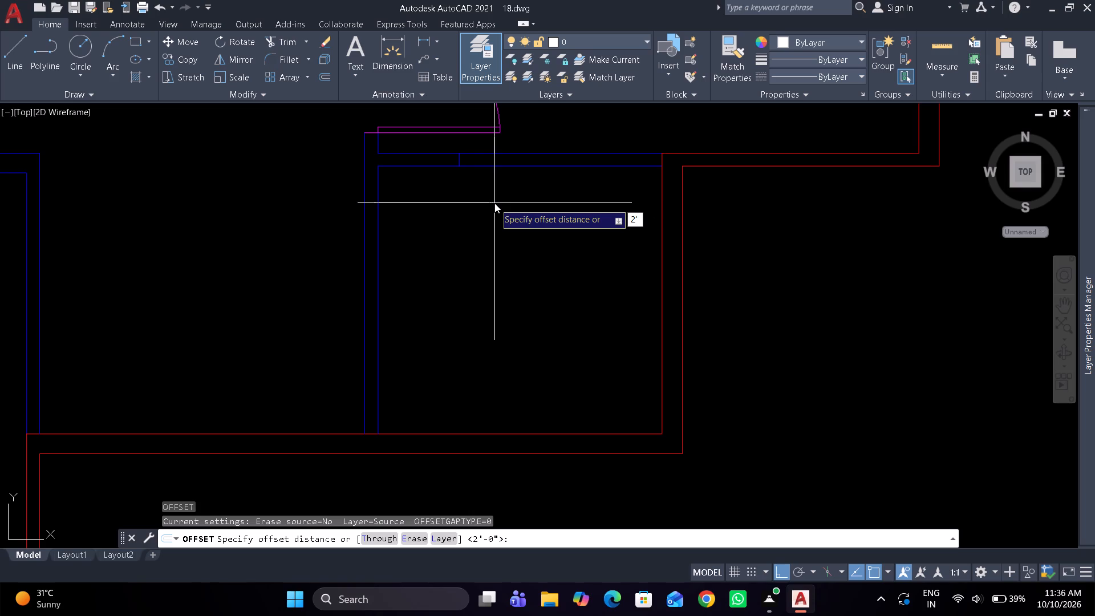
key(4)
key(shift+quotedbl)
key(Return)
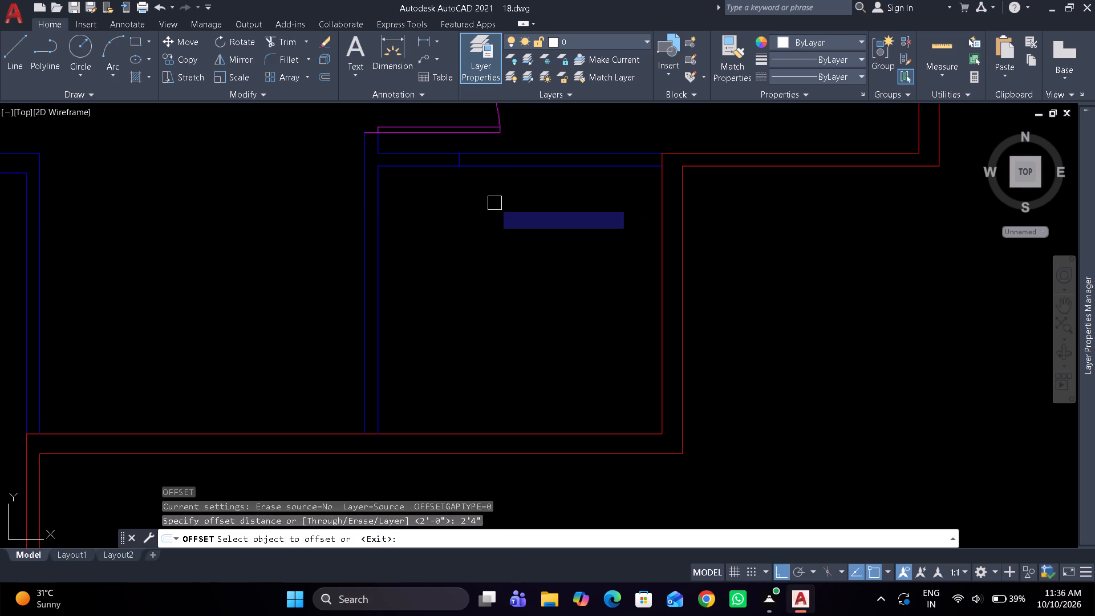
scroll(482, 172, up, 3)
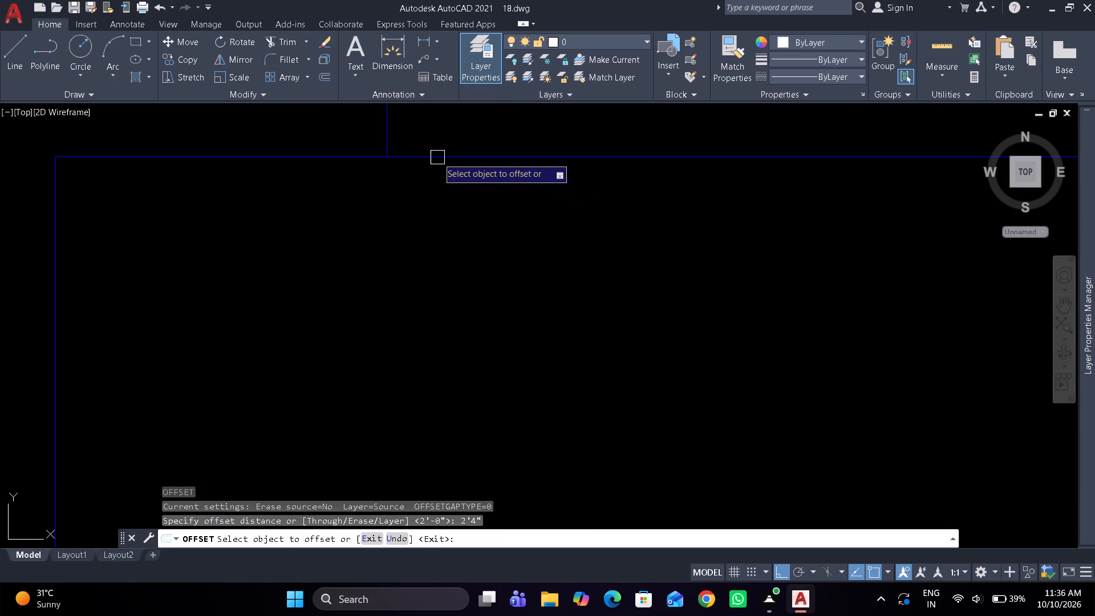
click(391, 131)
scroll(592, 208, down, 2)
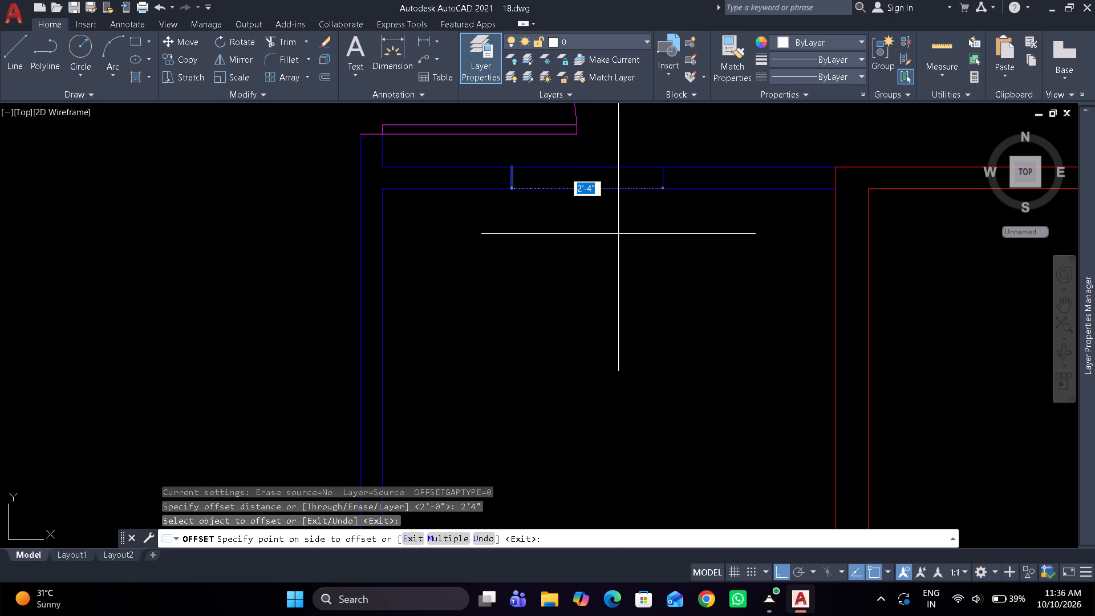
click(618, 234)
key(space)
Trim both lines of the small room's north wall between the two jamb lines to open the doorway.
text(tr)
key(space)
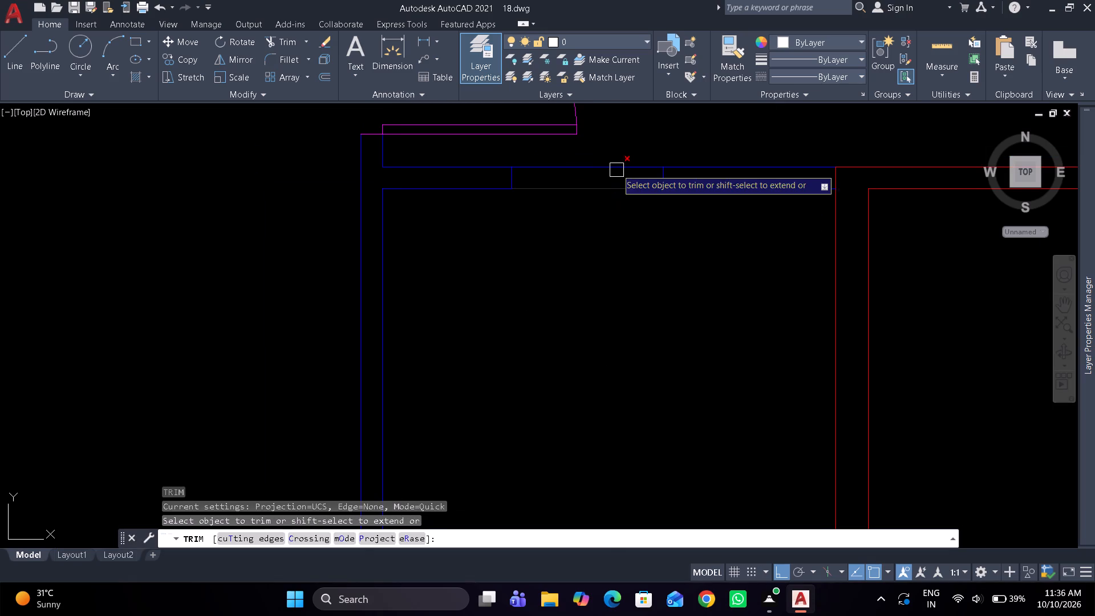
drag(621, 153, 615, 202)
key(space)
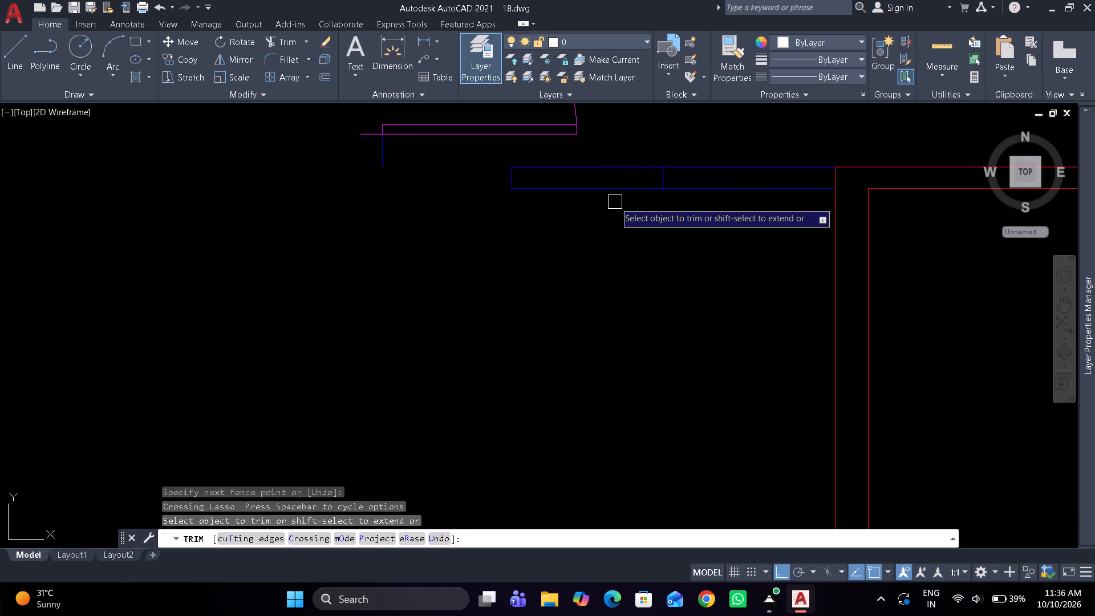
key(ctrl+z)
drag(608, 149, 614, 228)
key(space)
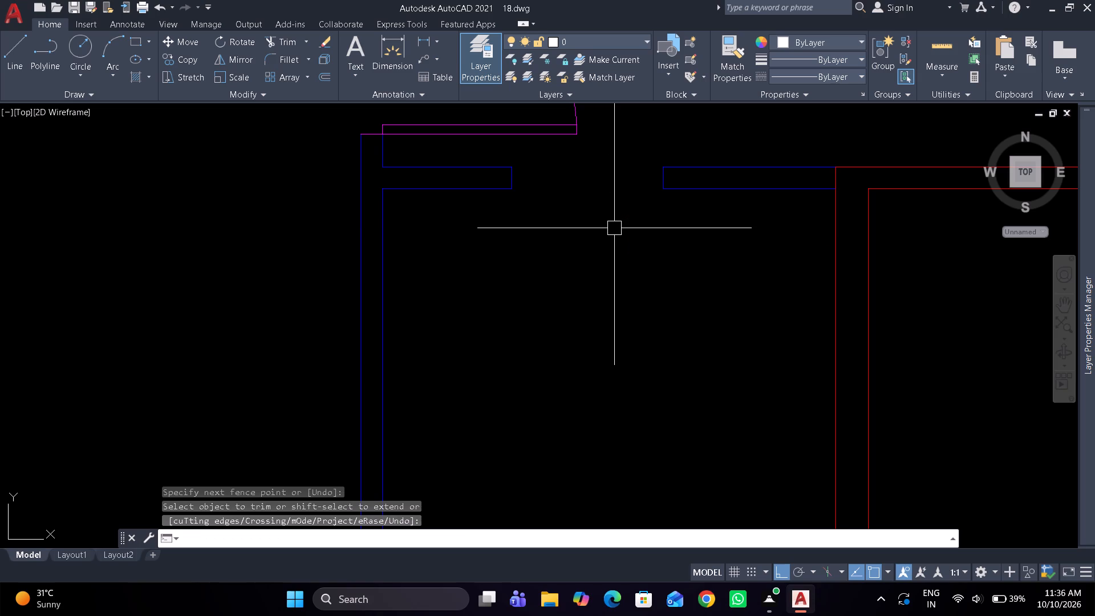
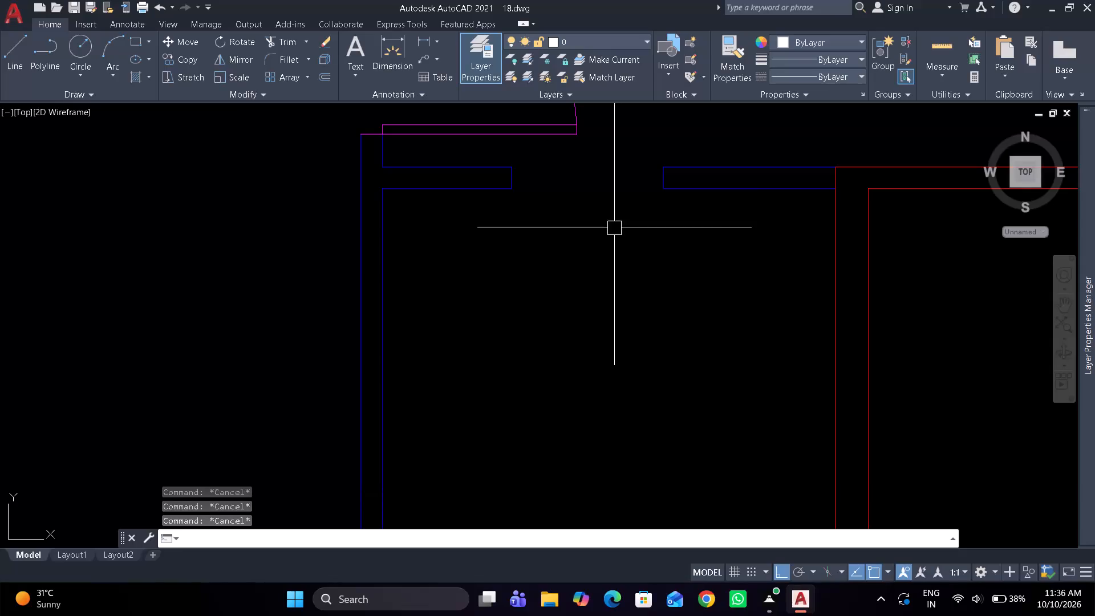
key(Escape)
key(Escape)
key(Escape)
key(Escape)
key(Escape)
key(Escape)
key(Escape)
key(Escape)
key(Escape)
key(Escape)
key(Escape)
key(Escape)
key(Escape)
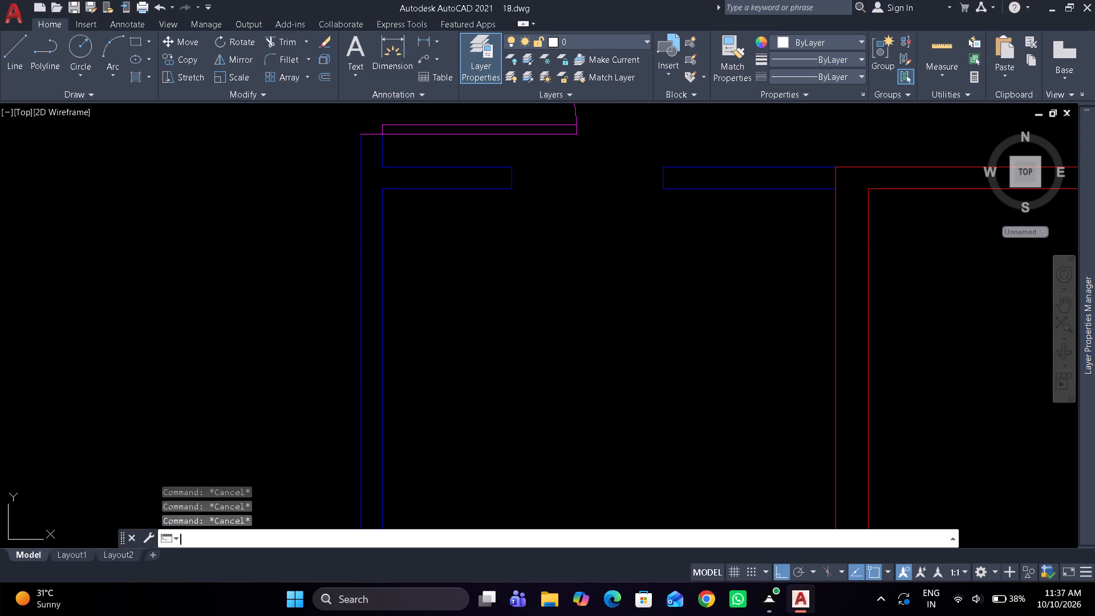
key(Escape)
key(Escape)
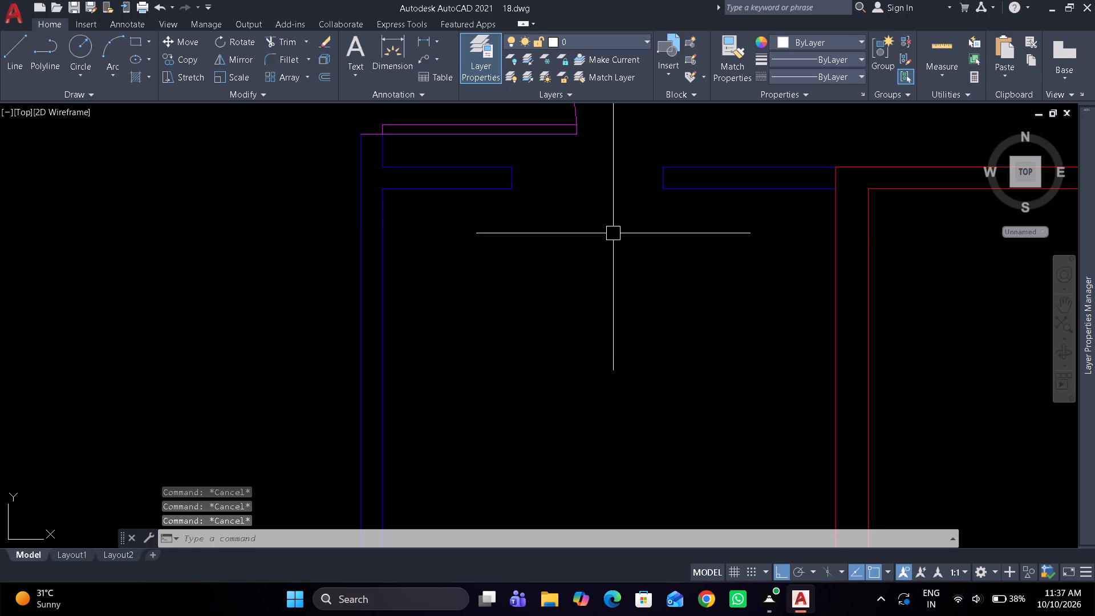
Make a copy of the door block just north of the small room, rotated 270°.
scroll(613, 234, down, 3)
scroll(610, 232, up, 2)
click(589, 188)
text(ro)
key(space)
middle_drag(540, 142, 559, 257)
drag(544, 219, 544, 231)
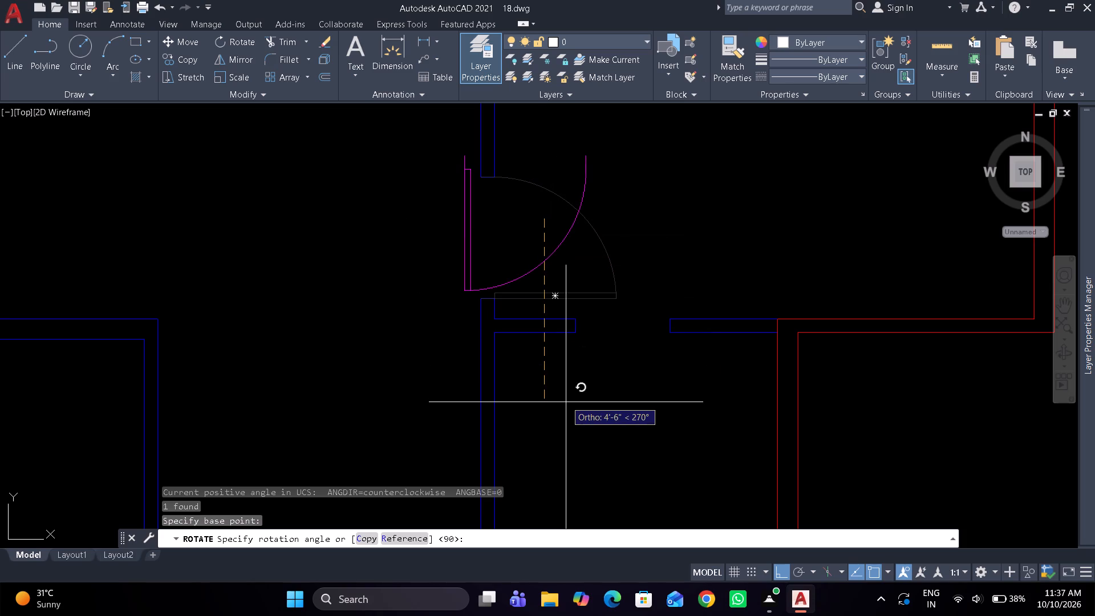
text(c)
key(space)
click(561, 404)
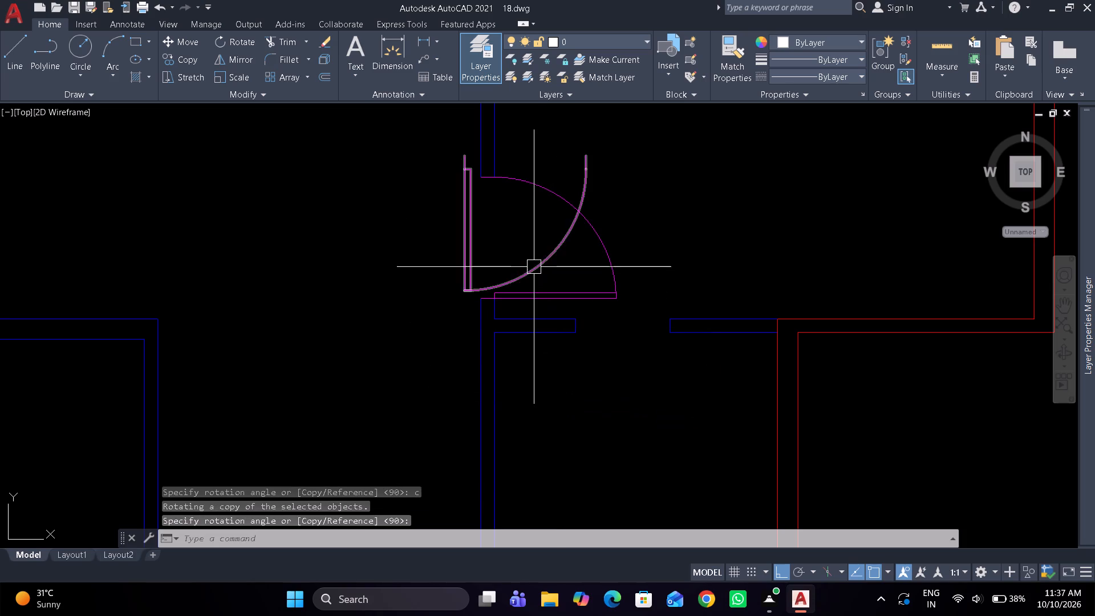
Move the rotated door copy by its hinge corner to the west jamb of the doorway in the small room's north wall.
click(534, 267)
text(m)
key(space)
scroll(506, 222, up, 1)
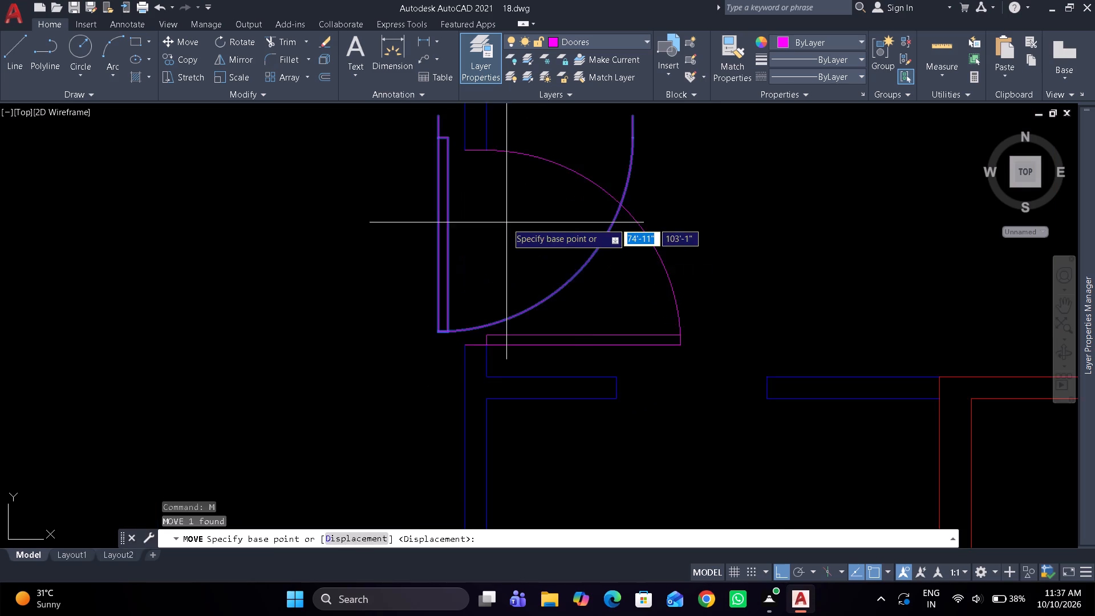
scroll(505, 221, up, 1)
middle_drag(468, 200, 488, 331)
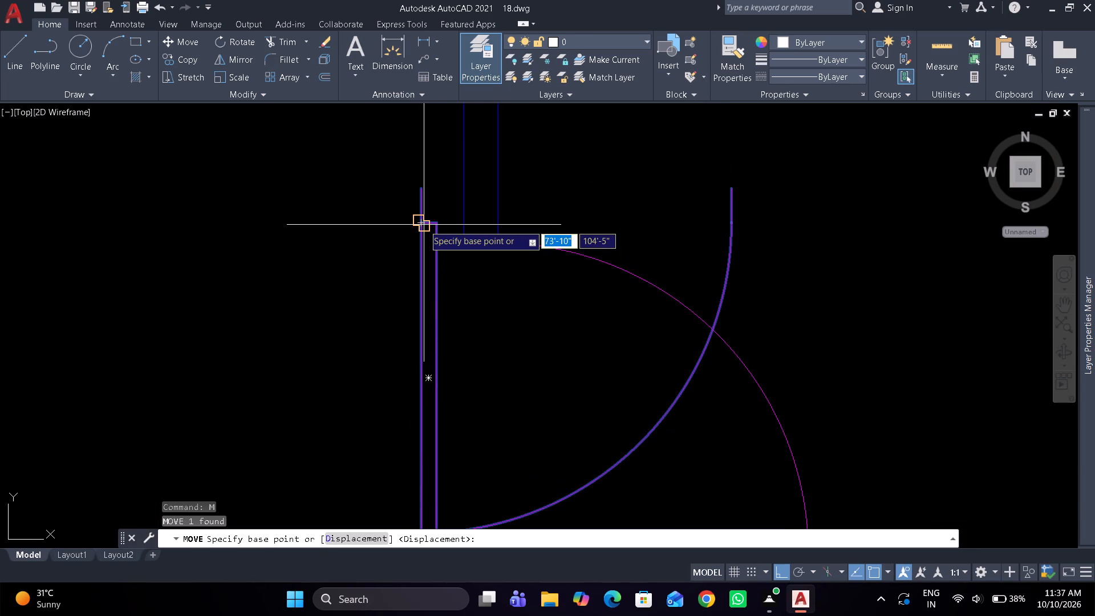
click(424, 225)
scroll(448, 220, down, 4)
scroll(517, 322, up, 3)
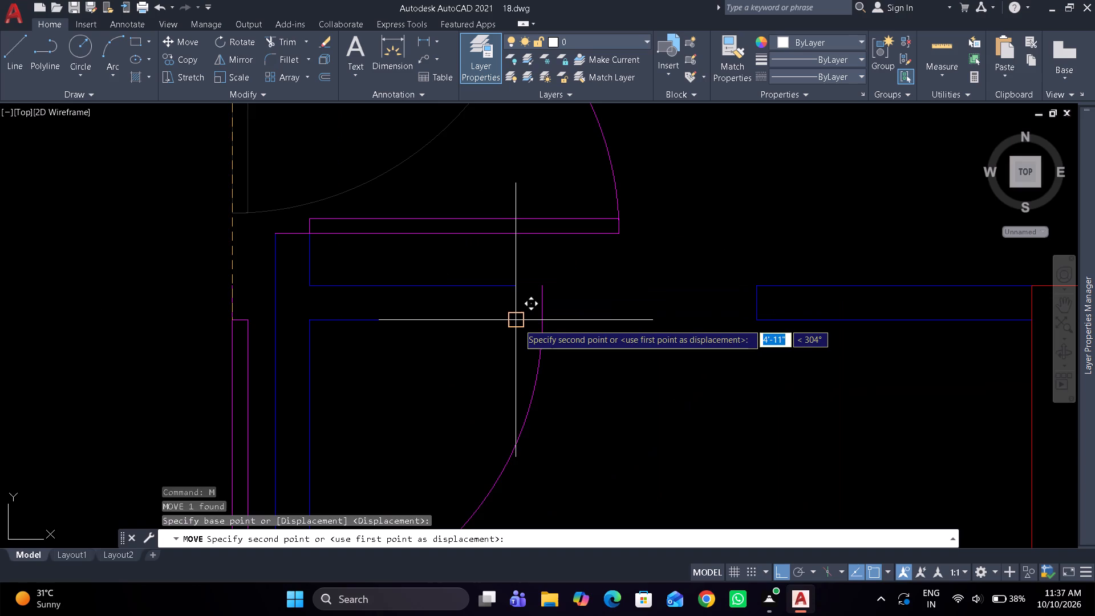
click(518, 323)
Shrink the moved door's width to end at the east jamb of the small room's 2'4" doorway.
click(534, 343)
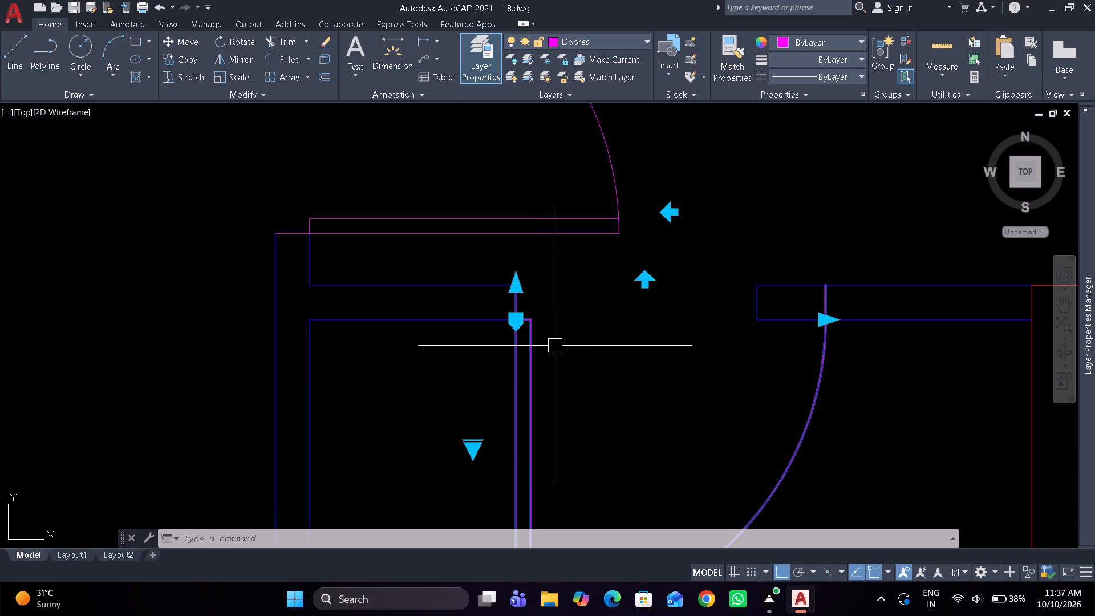
click(820, 323)
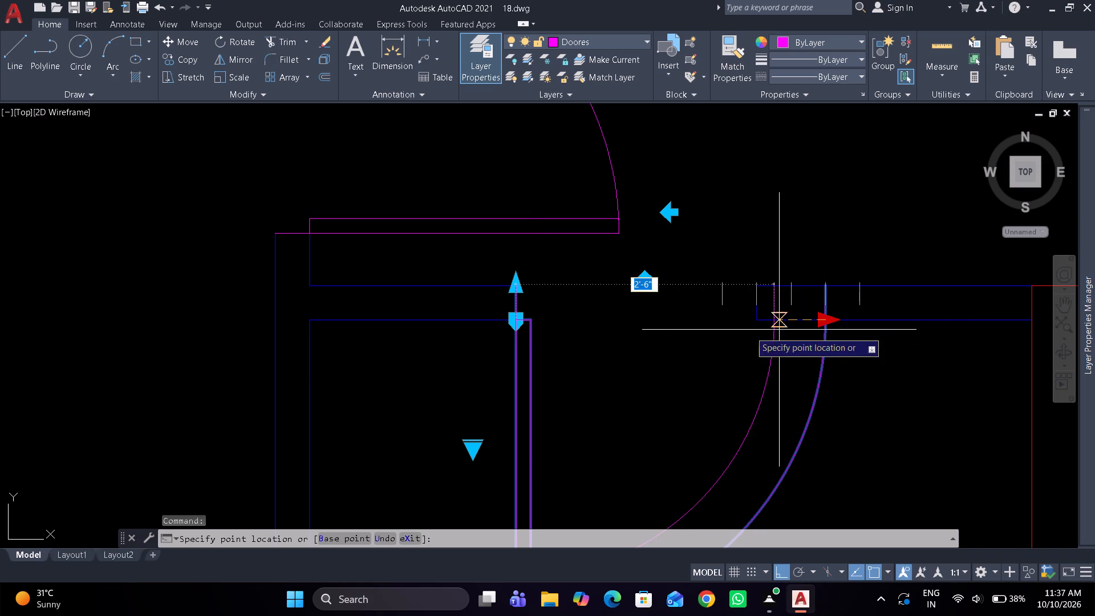
click(743, 325)
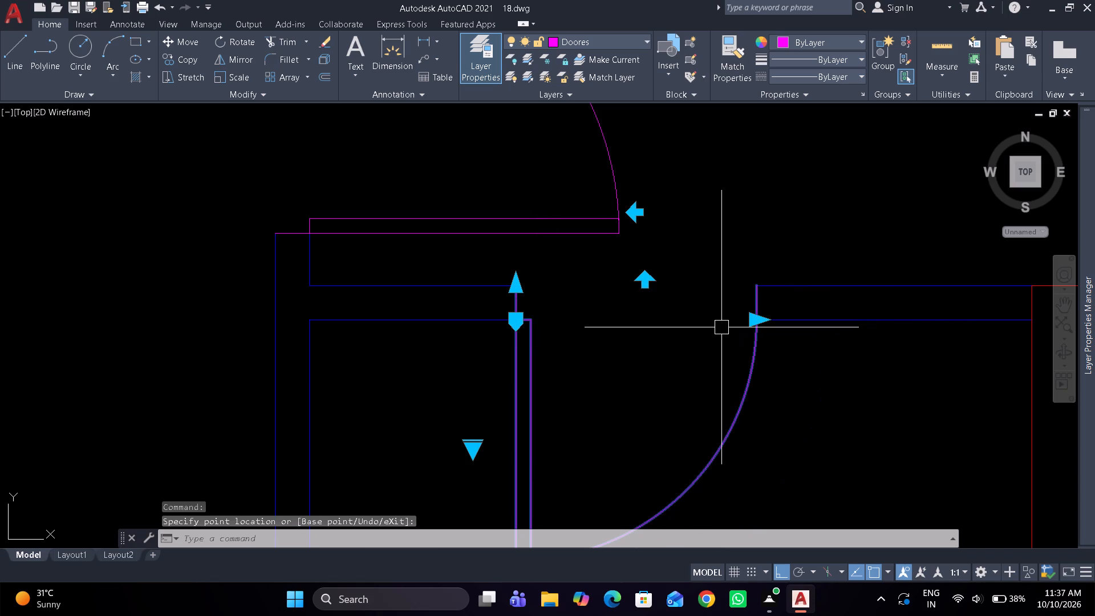
key(Escape)
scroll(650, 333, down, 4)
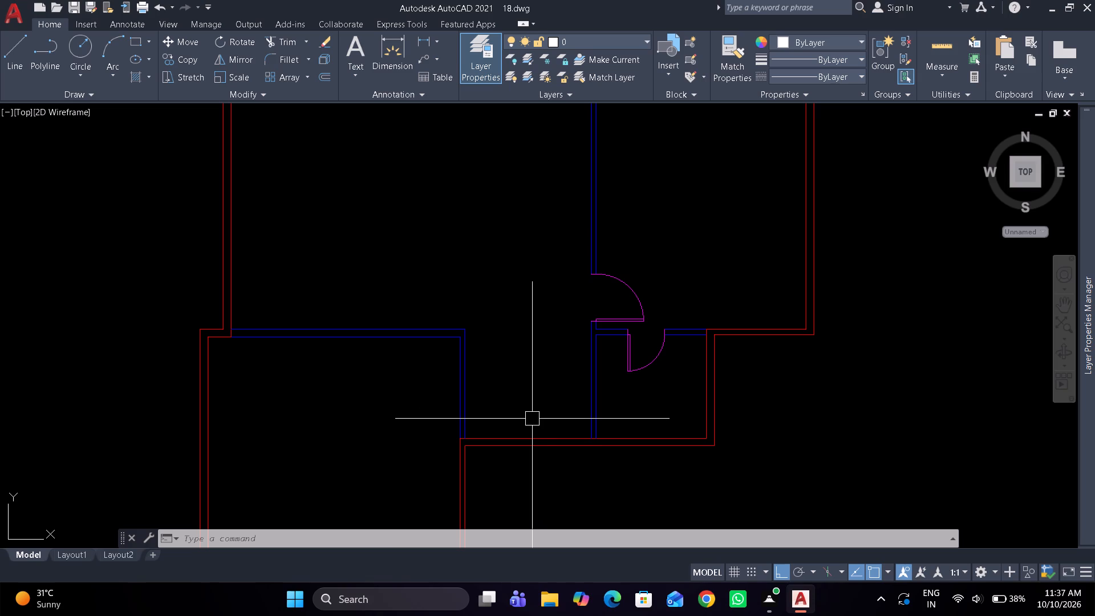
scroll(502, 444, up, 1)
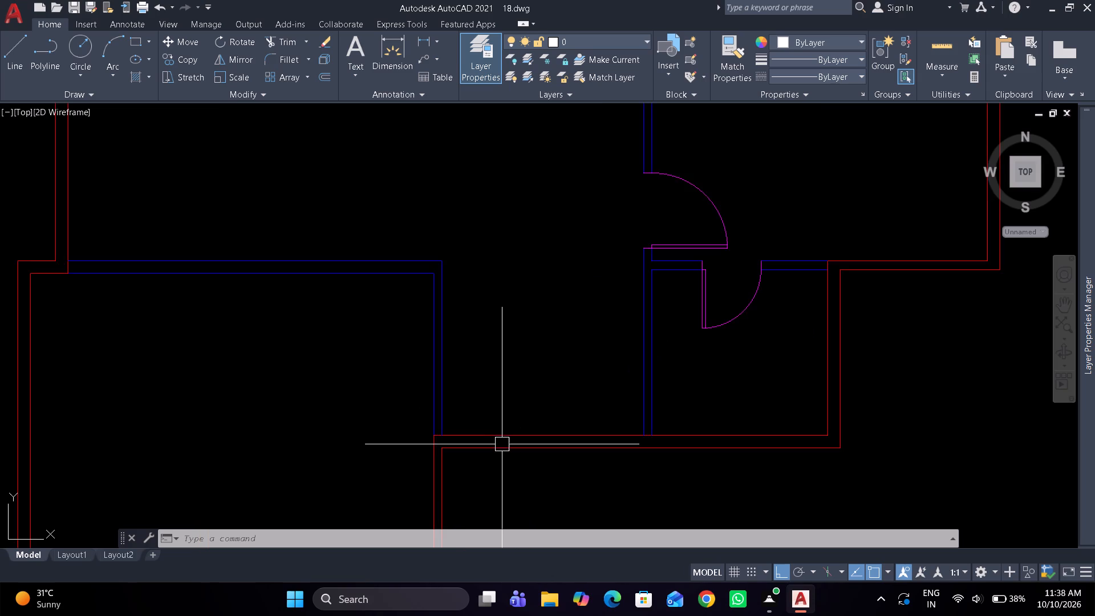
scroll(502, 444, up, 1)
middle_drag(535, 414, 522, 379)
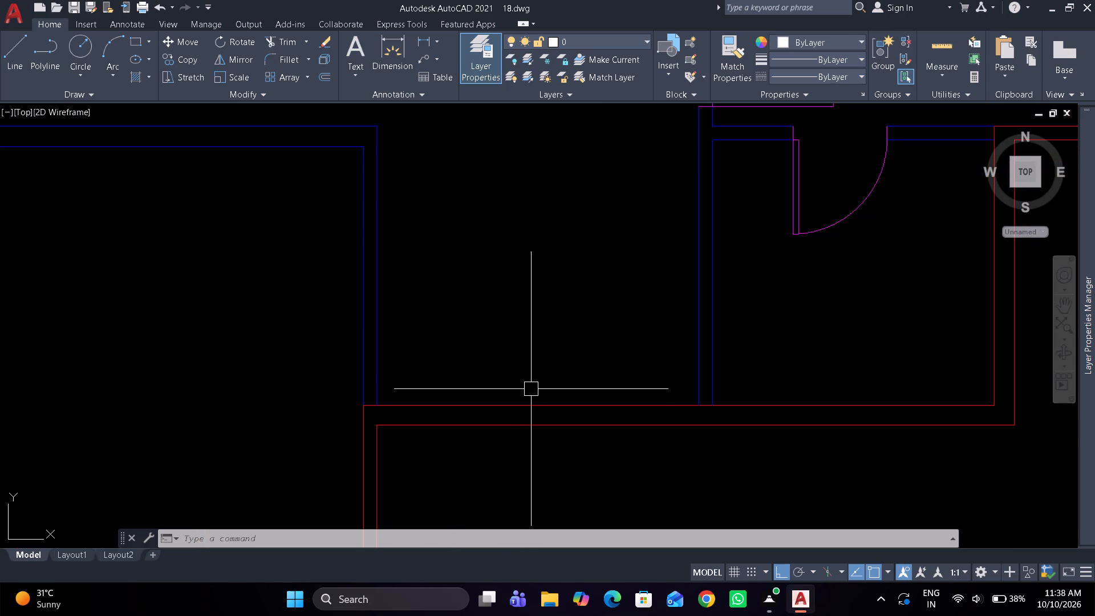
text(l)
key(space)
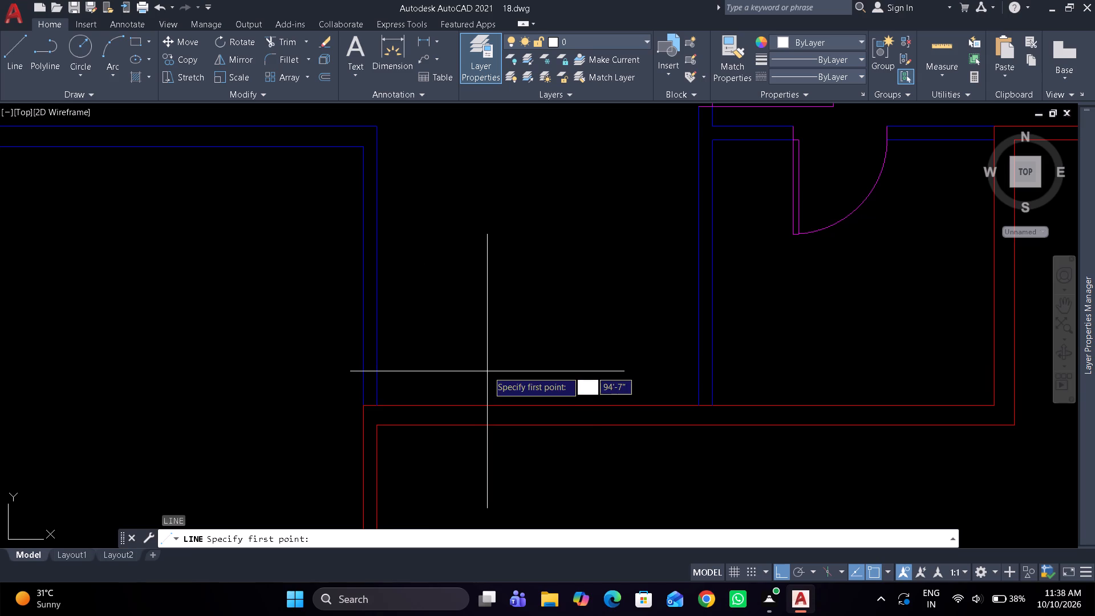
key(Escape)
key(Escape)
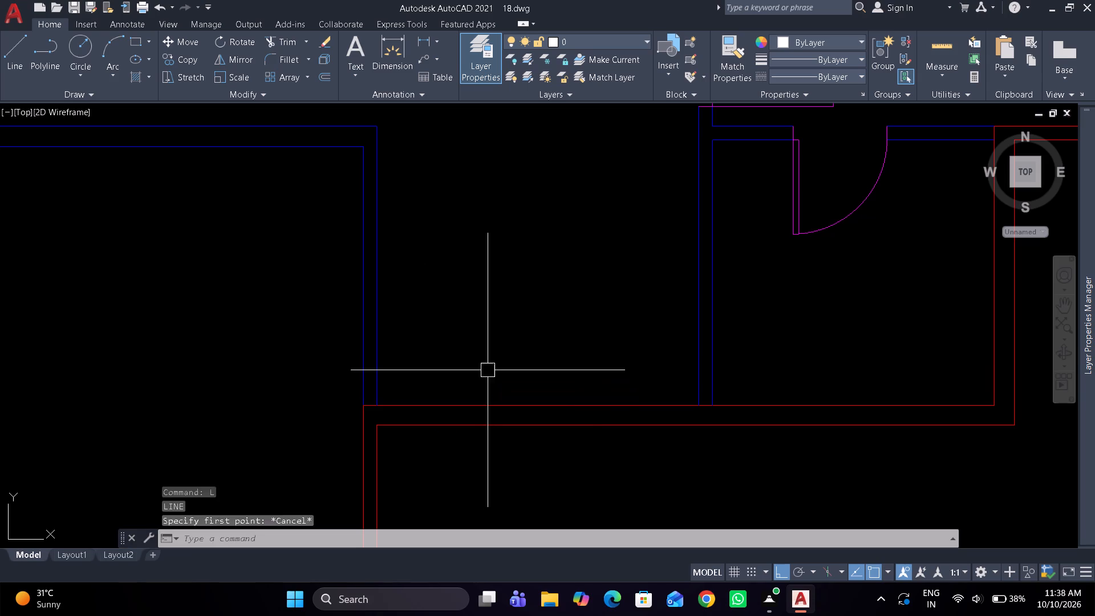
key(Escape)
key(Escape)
Create a centerline between the two facing inner-wall lines of the passage west of the small room.
text(cen)
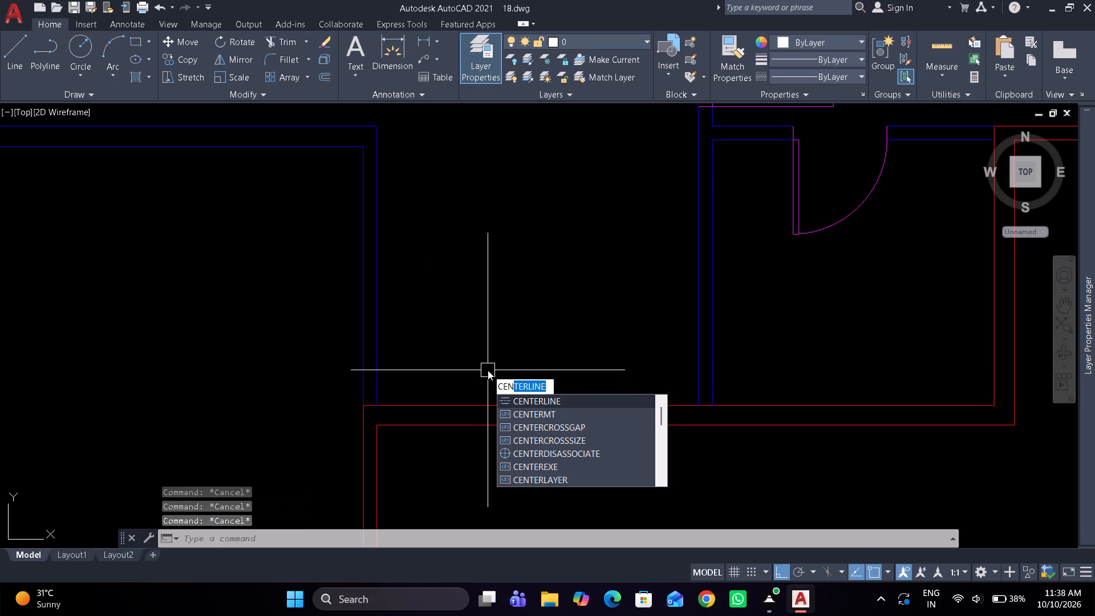
key(space)
drag(379, 348, 386, 343)
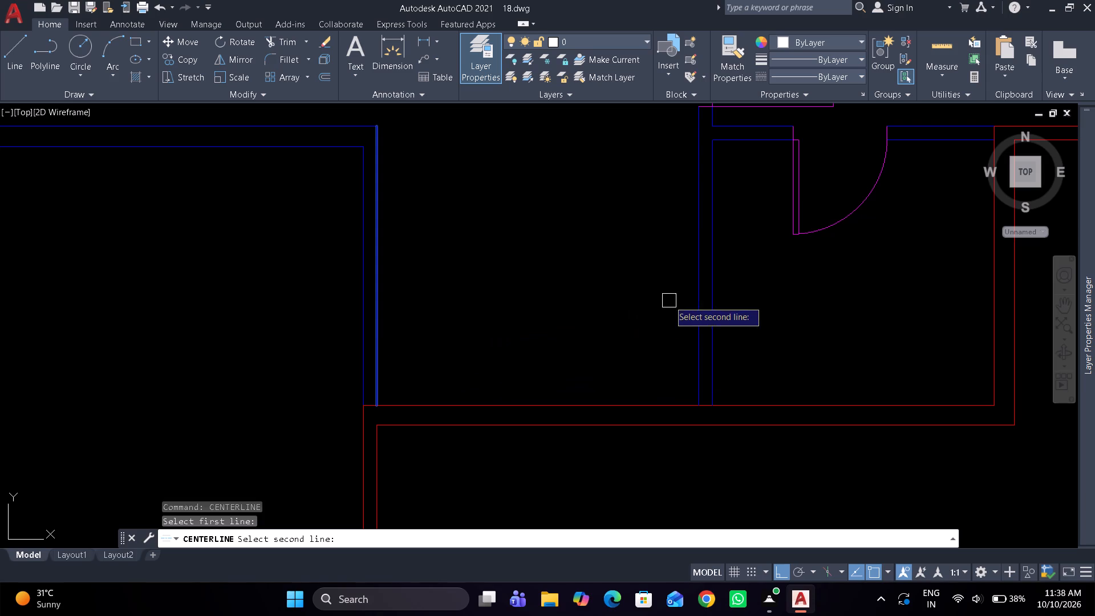
click(693, 291)
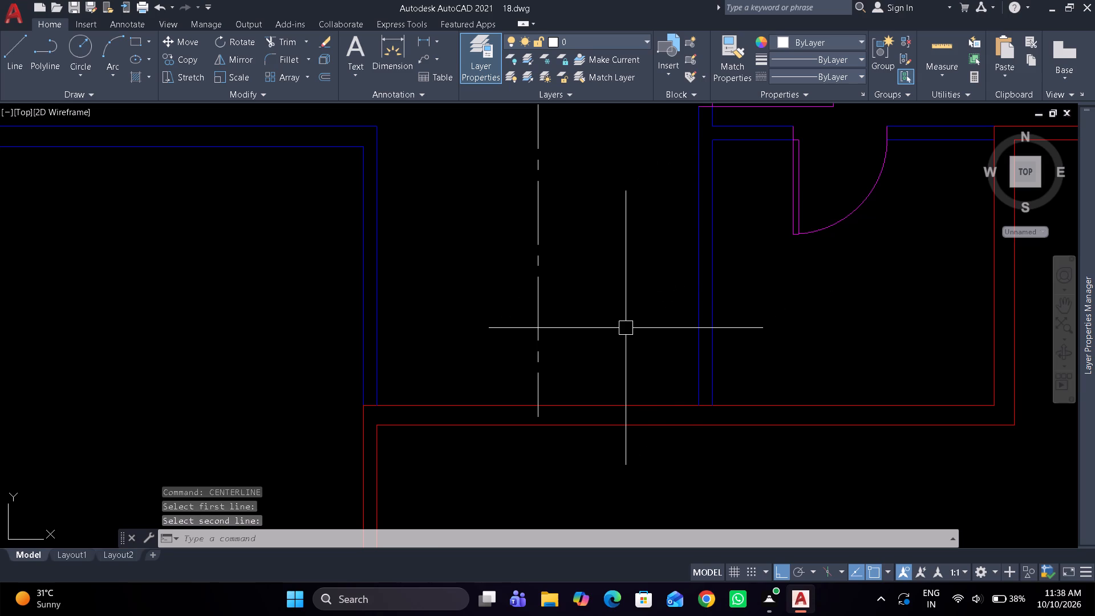
Draw a line across the thickness of the passage's south outer wall where the centerline meets it.
text(l)
key(space)
scroll(583, 391, up, 1)
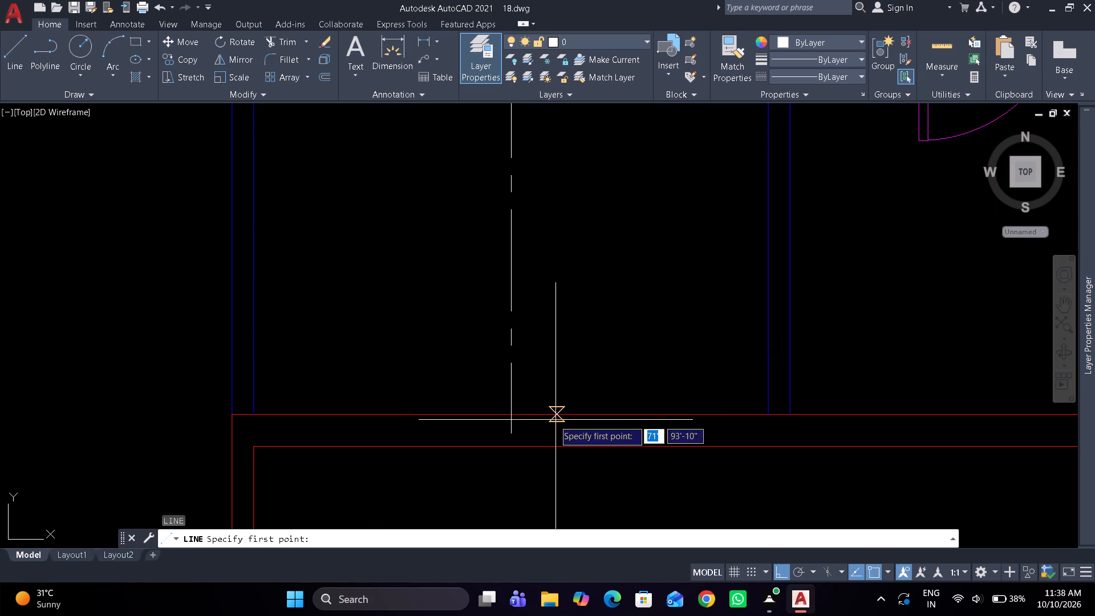
click(513, 412)
click(510, 453)
key(space)
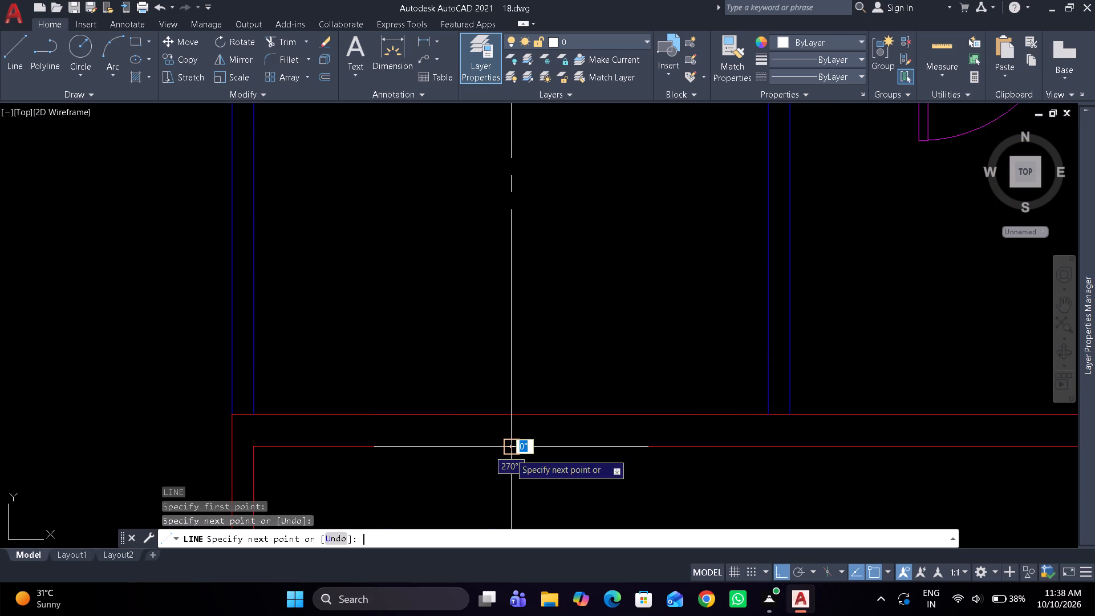
Erase the passage centerline.
click(510, 361)
text(e)
key(space)
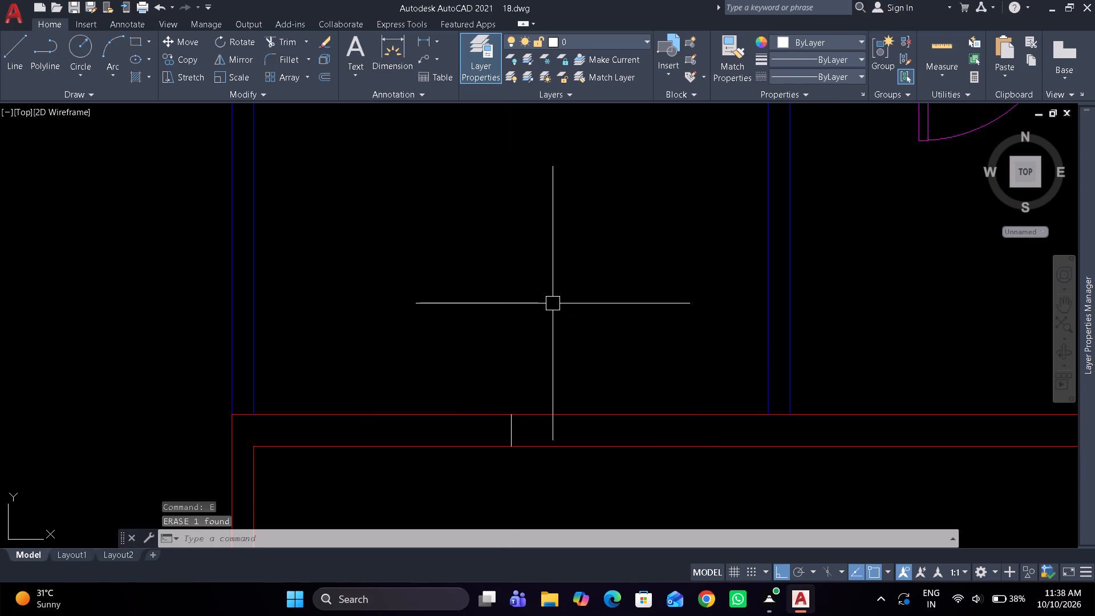
Offset the short line across the passage's south wall 2' to the east and 2' to the west.
text(o 2')
key(Return)
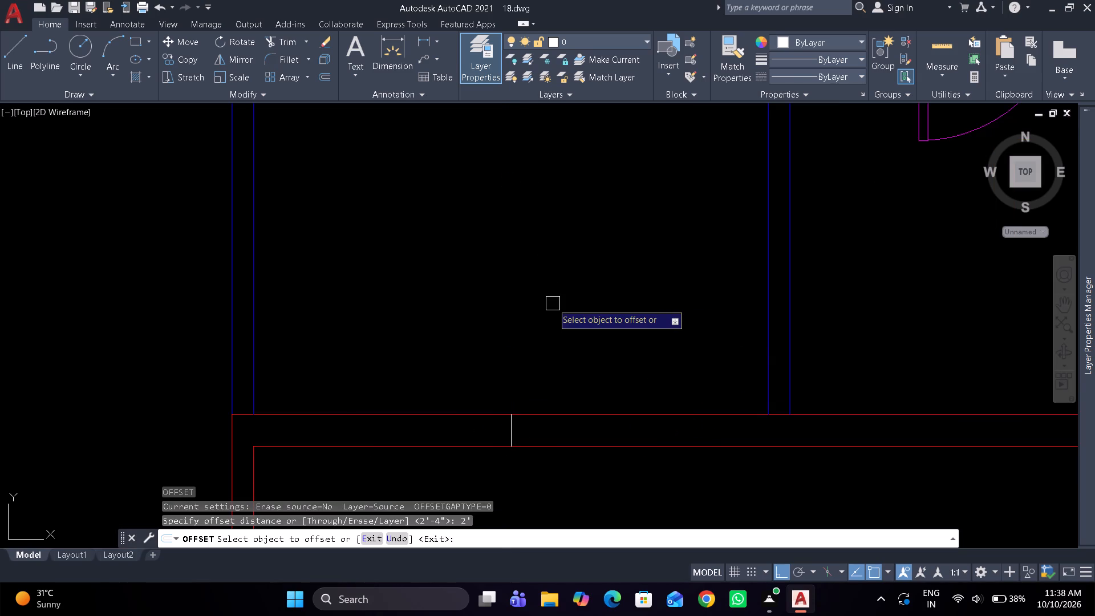
drag(513, 429, 525, 426)
click(635, 329)
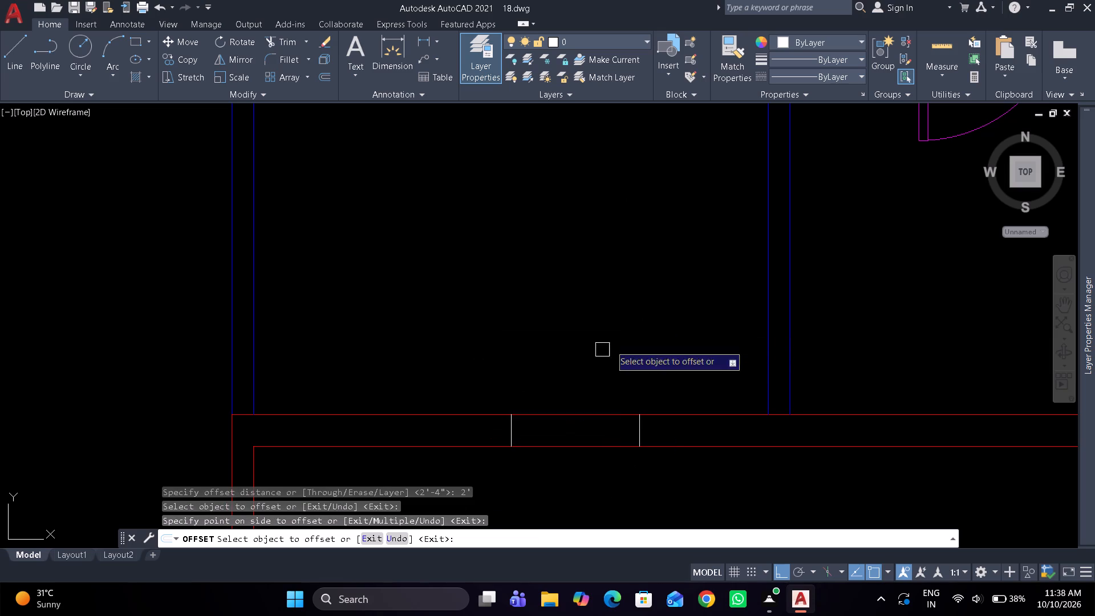
drag(510, 429, 500, 426)
click(386, 339)
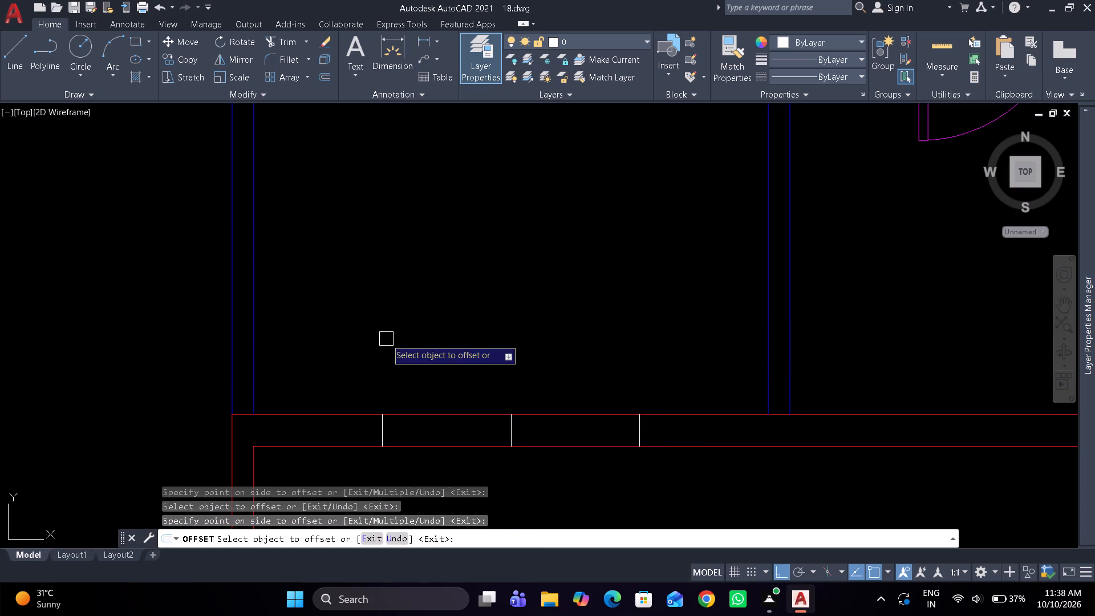
key(space)
Erase the middle line across the passage's south wall, keeping the two offset jamb lines.
drag(461, 353, 492, 375)
click(553, 483)
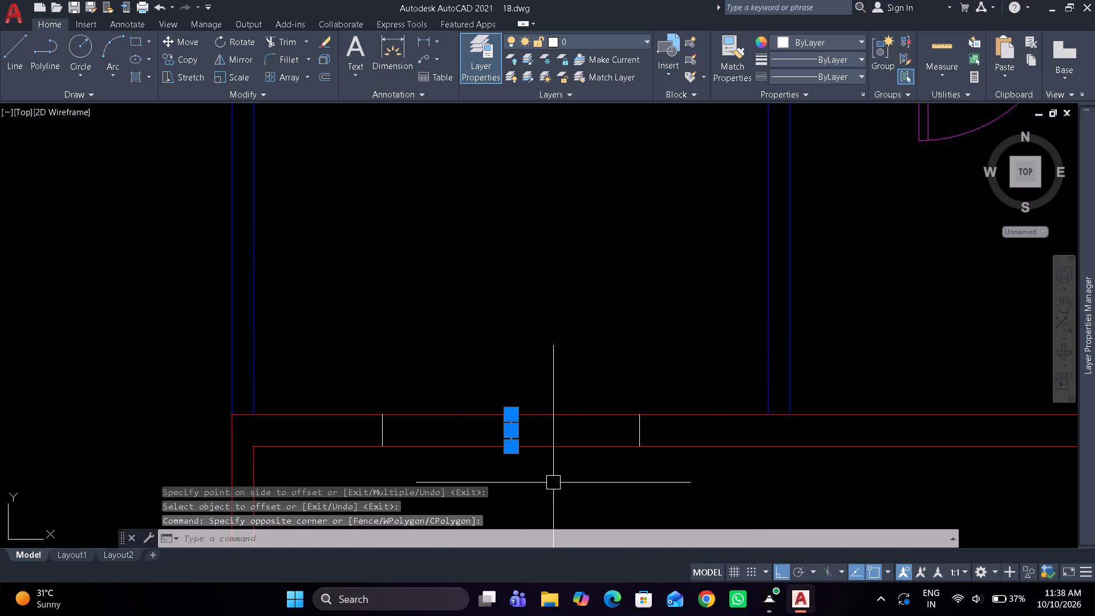
text(e)
key(space)
Trim both lines of the passage's south outer wall between the two jamb lines to open the doorway.
text(tr)
key(space)
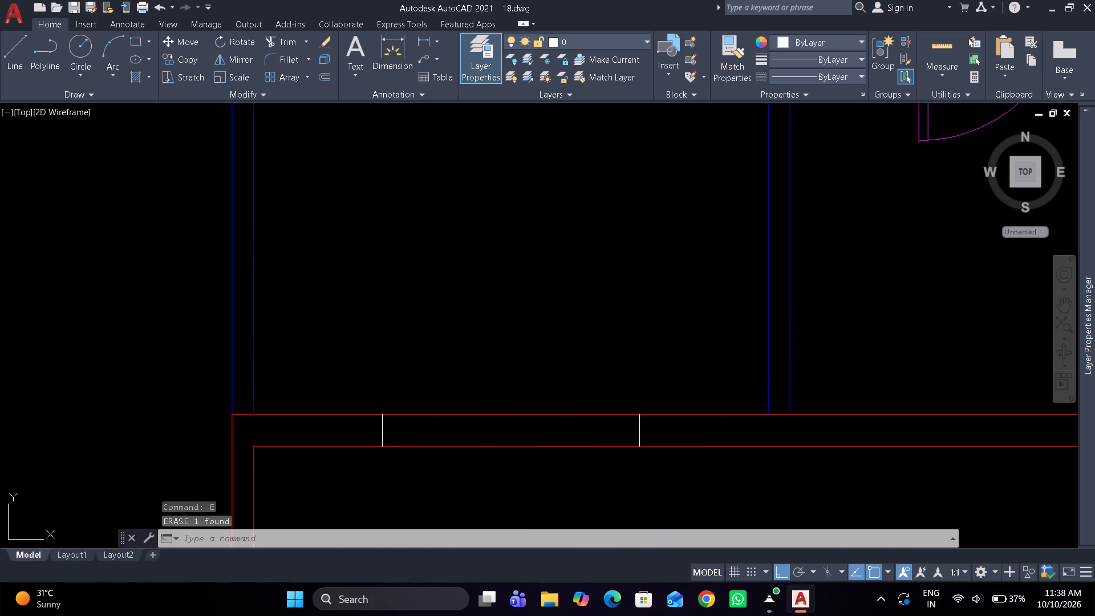
drag(530, 467, 512, 338)
key(space)
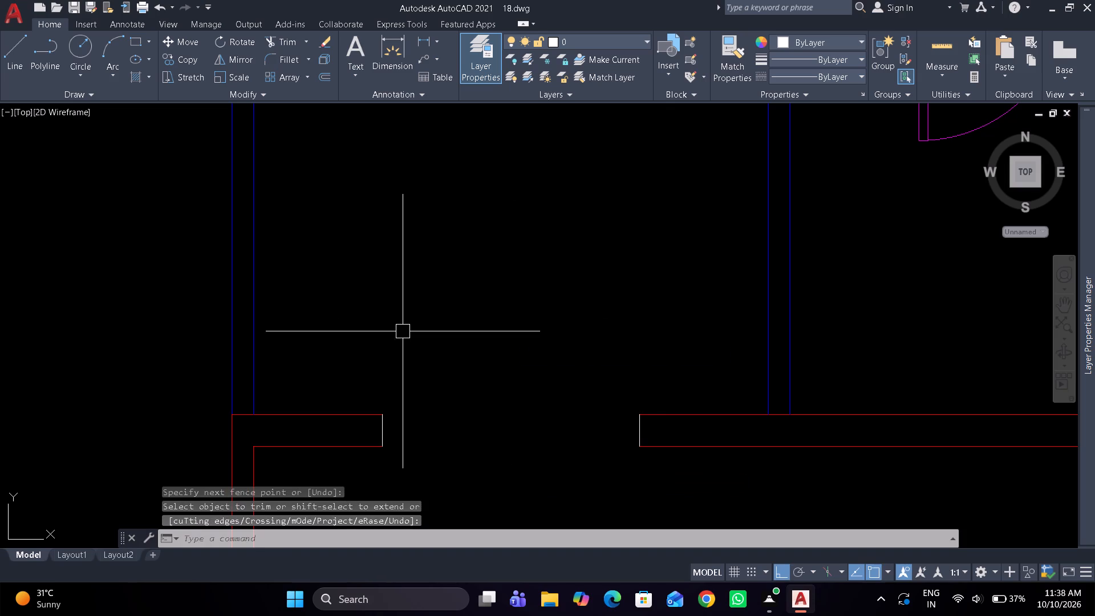
Assign both jamb lines of the south doorway to the Outer Wall layer.
drag(356, 339, 362, 341)
click(655, 476)
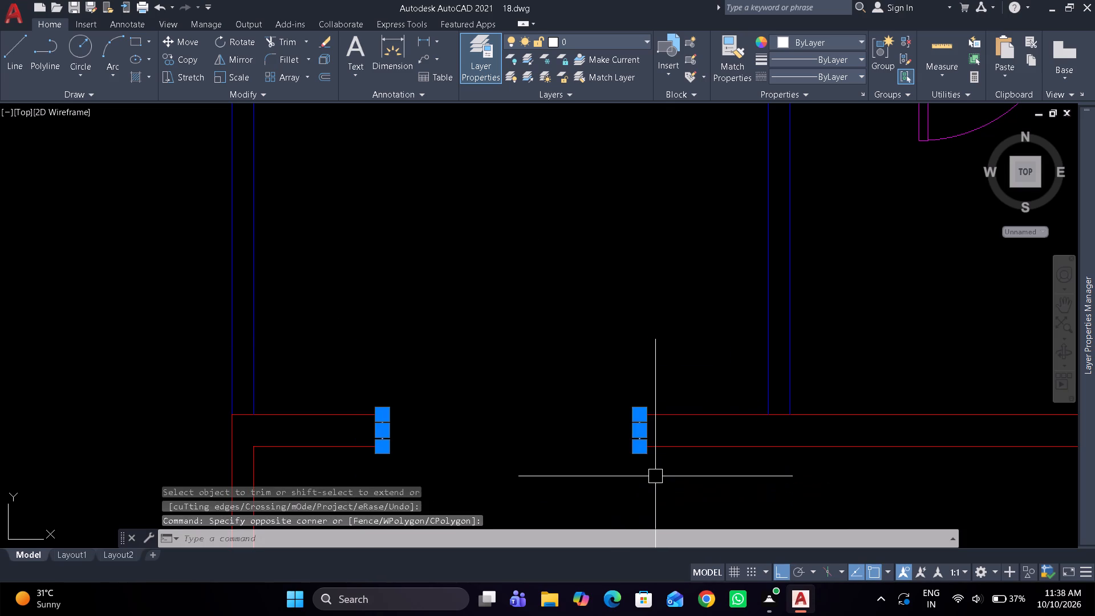
click(598, 42)
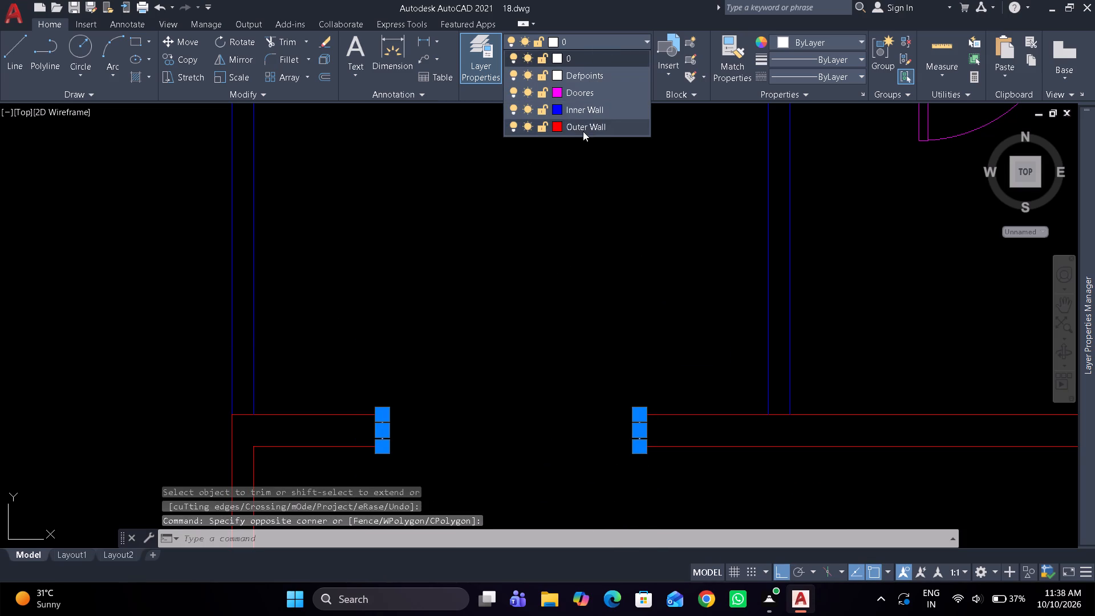
click(583, 131)
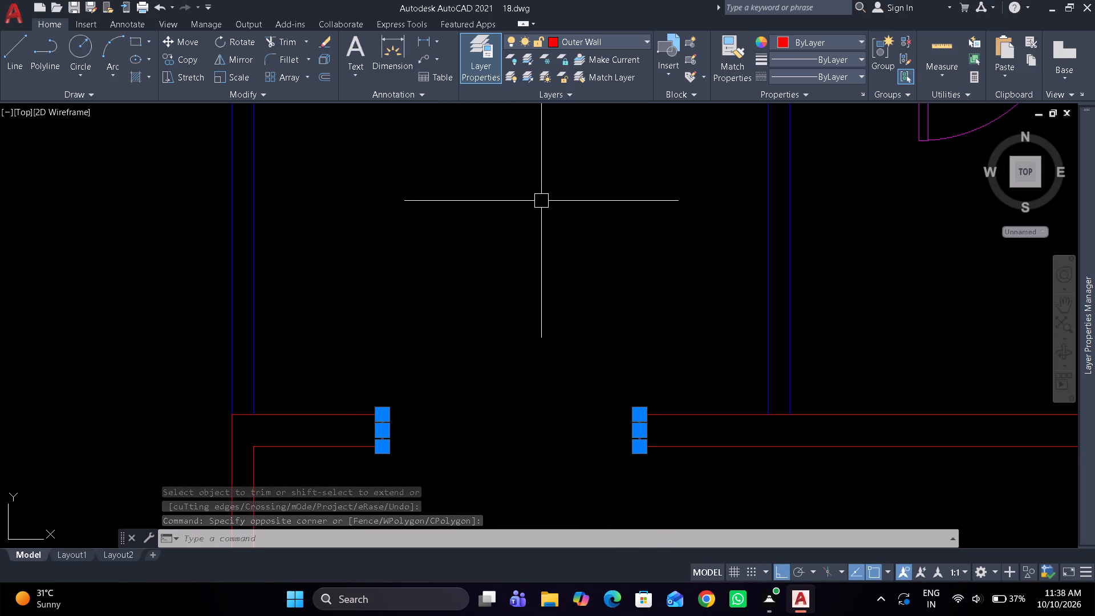
Mirror the small room's 2'4" door block across a horizontal line north of it, keeping the original.
key(Escape)
key(Escape)
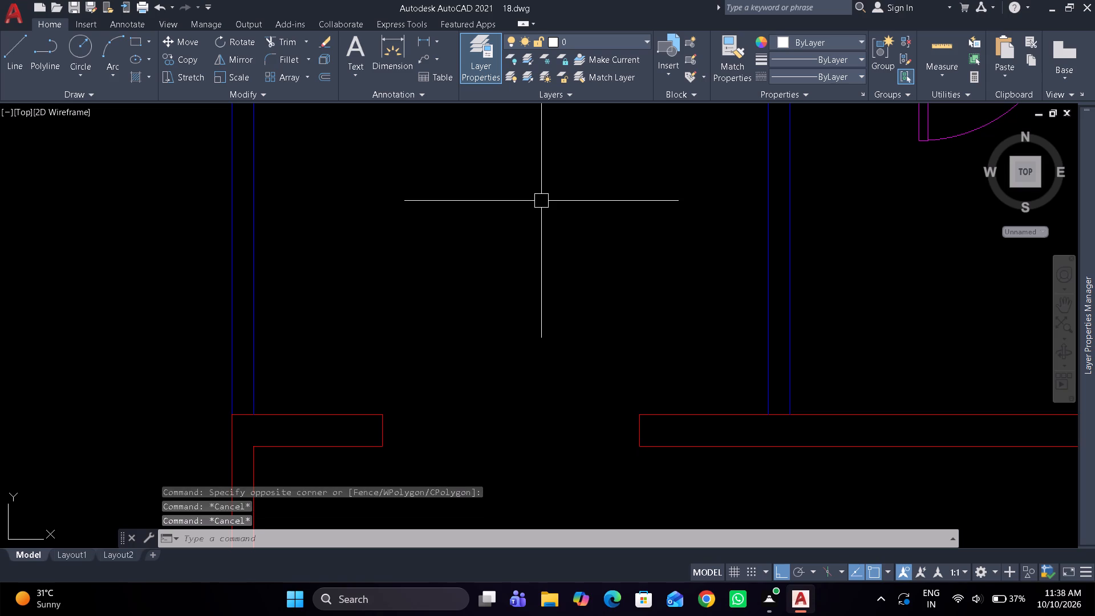
scroll(465, 180, down, 2)
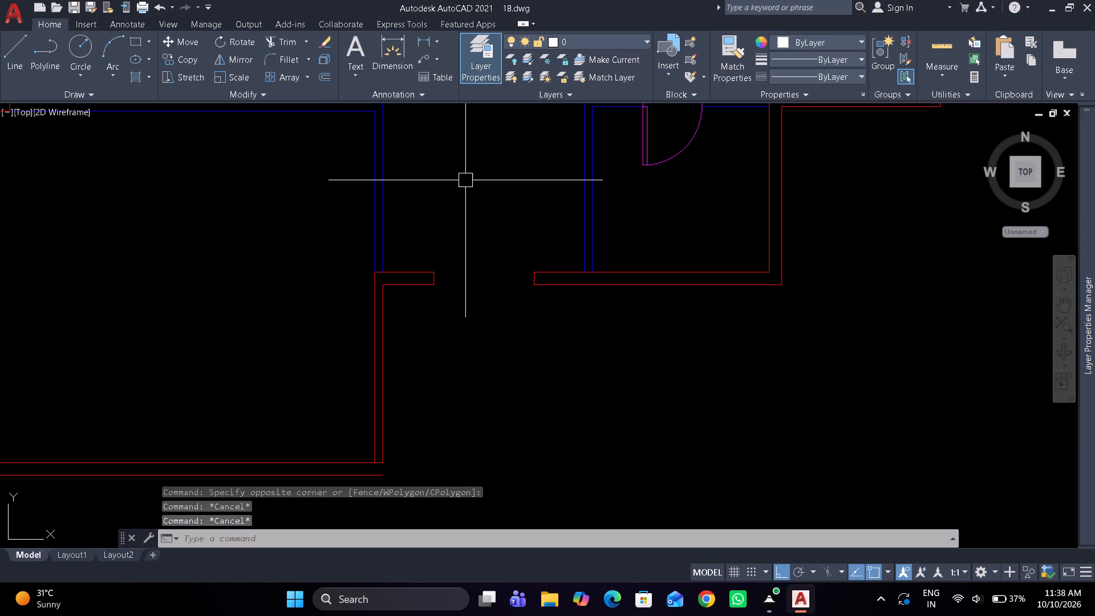
middle_drag(461, 241, 459, 246)
middle_drag(457, 251, 450, 294)
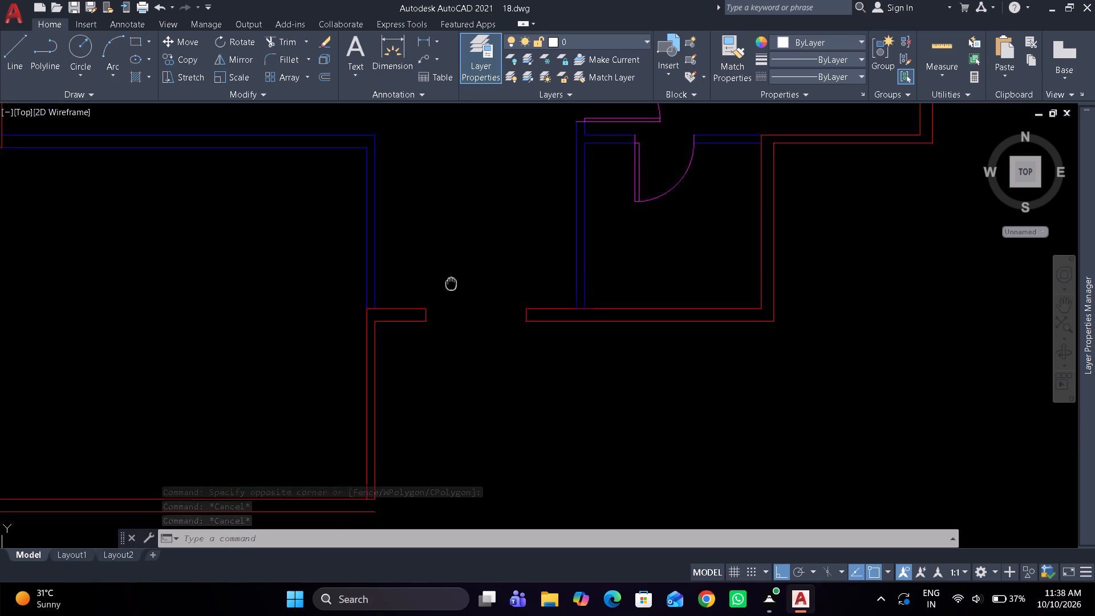
middle_drag(450, 294, 444, 326)
middle_drag(653, 252, 651, 359)
scroll(651, 359, down, 1)
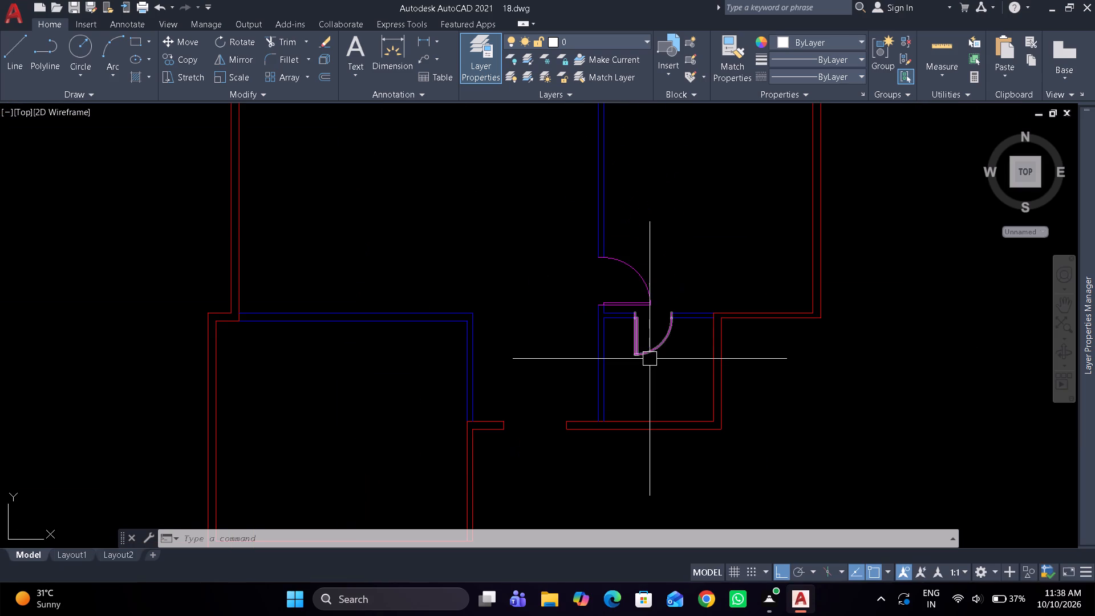
click(650, 352)
scroll(668, 358, up, 2)
text(mi)
key(space)
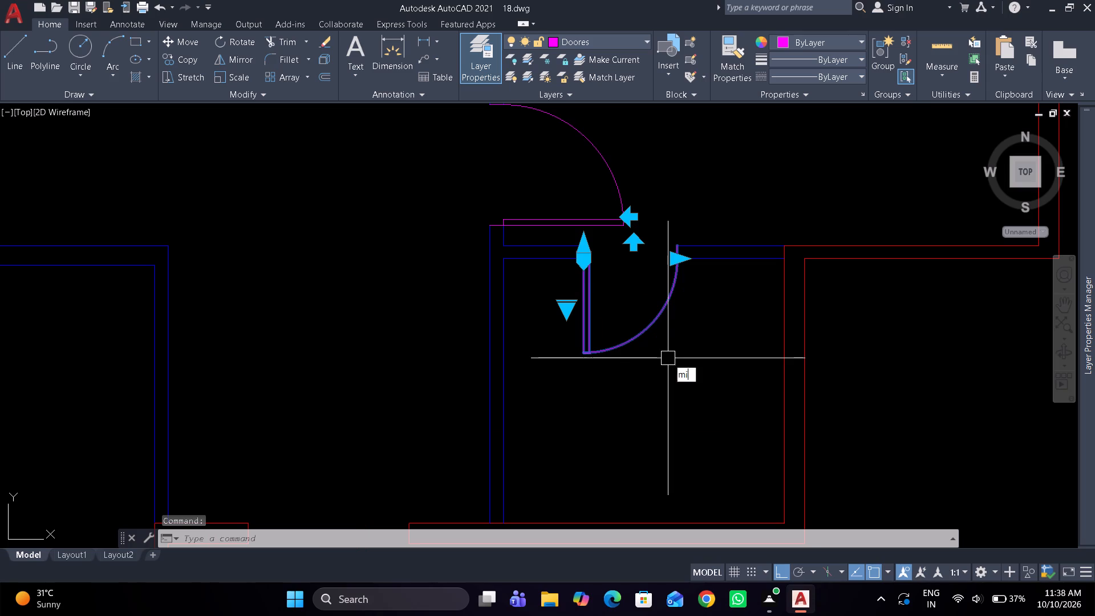
drag(692, 197, 701, 193)
click(729, 183)
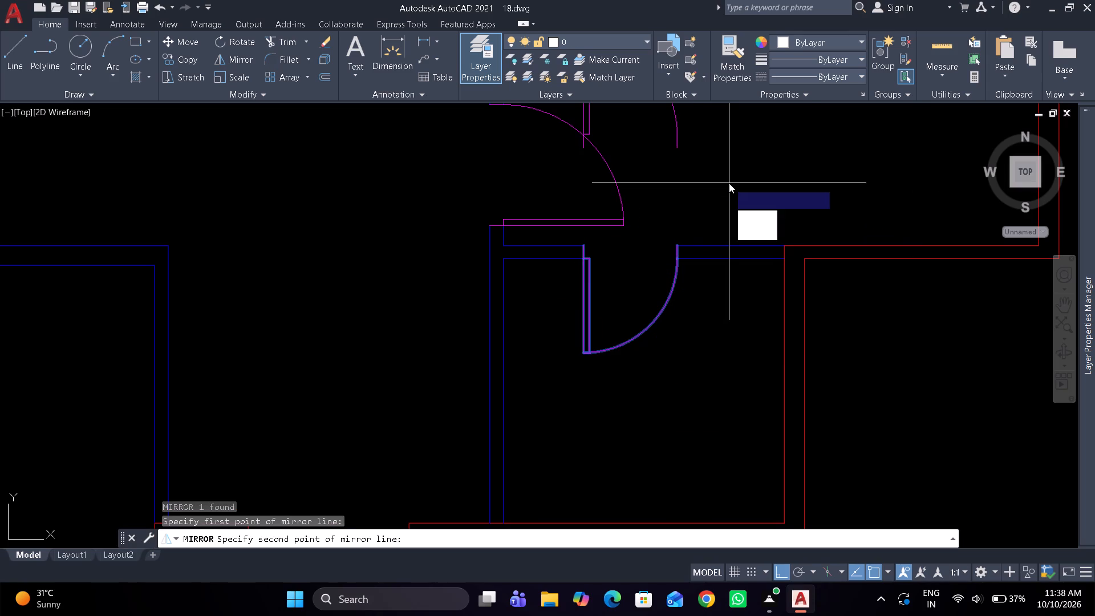
key(space)
Move the mirrored door copy by its hinge corner to the north end of the south doorway's west jamb.
click(680, 122)
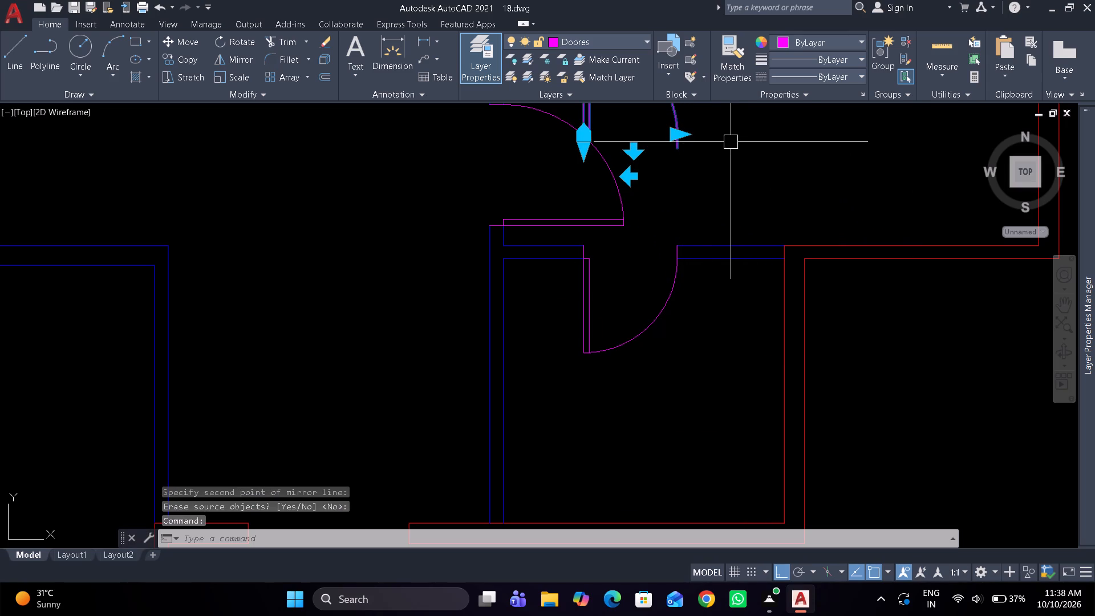
key(m)
key(space)
scroll(624, 147, up, 2)
middle_drag(611, 151, 614, 222)
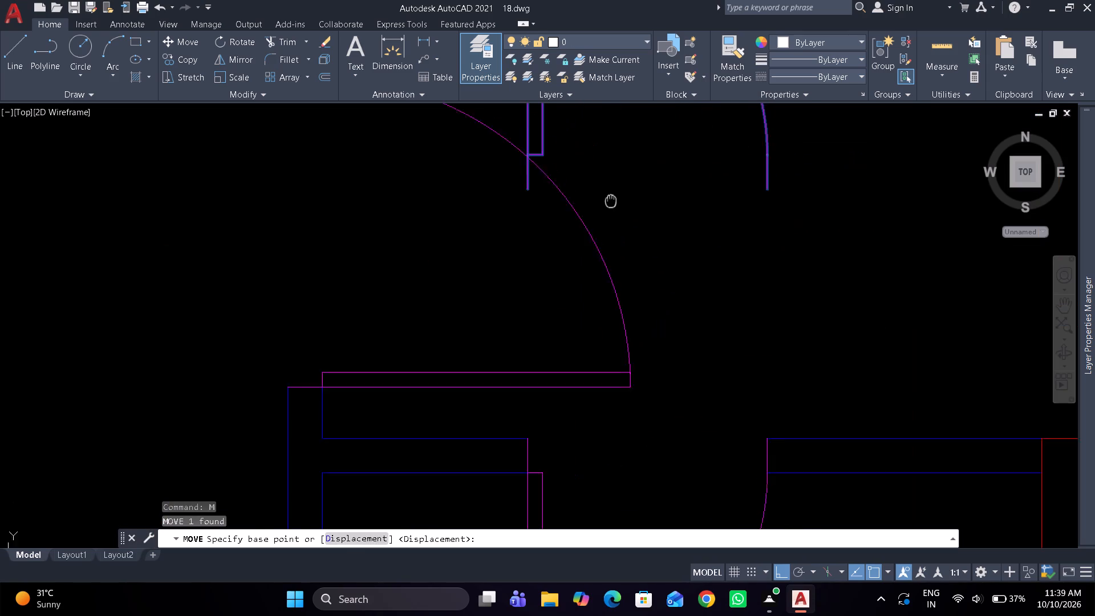
middle_drag(614, 222, 614, 238)
click(533, 207)
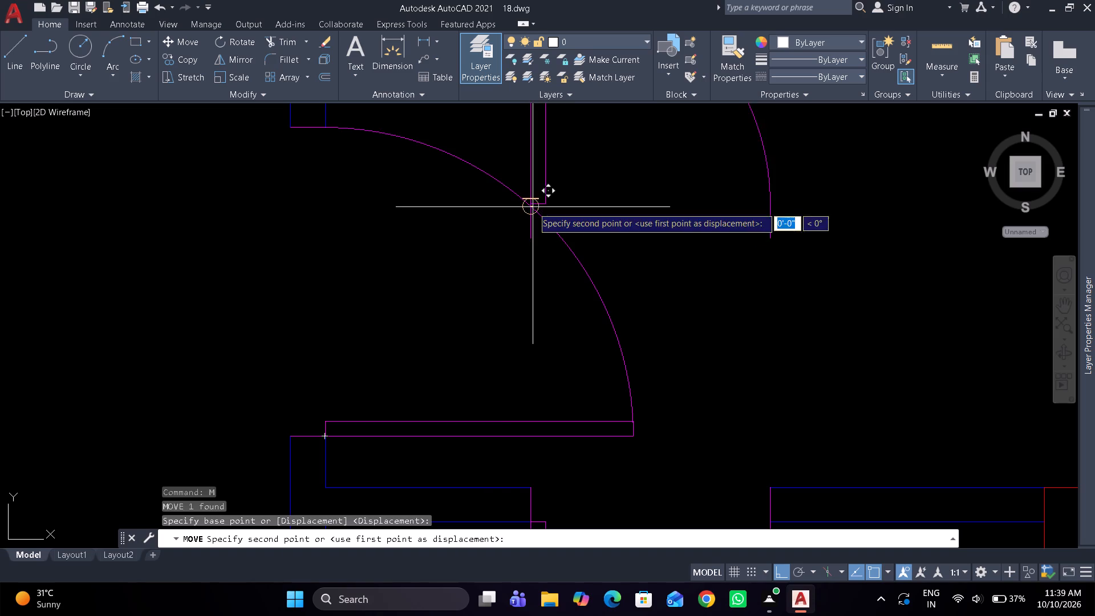
scroll(515, 222, down, 4)
middle_drag(429, 323, 474, 215)
scroll(384, 362, up, 2)
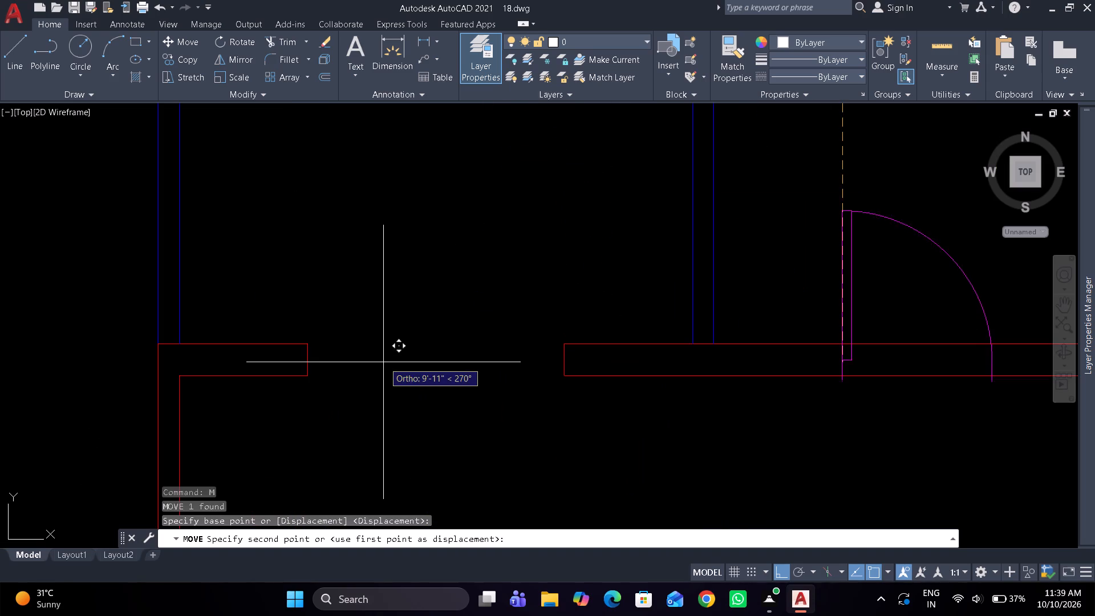
click(311, 343)
Resize the south doorway's door block to a 2' width, half the opening, and to the outer wall's full thickness.
click(315, 328)
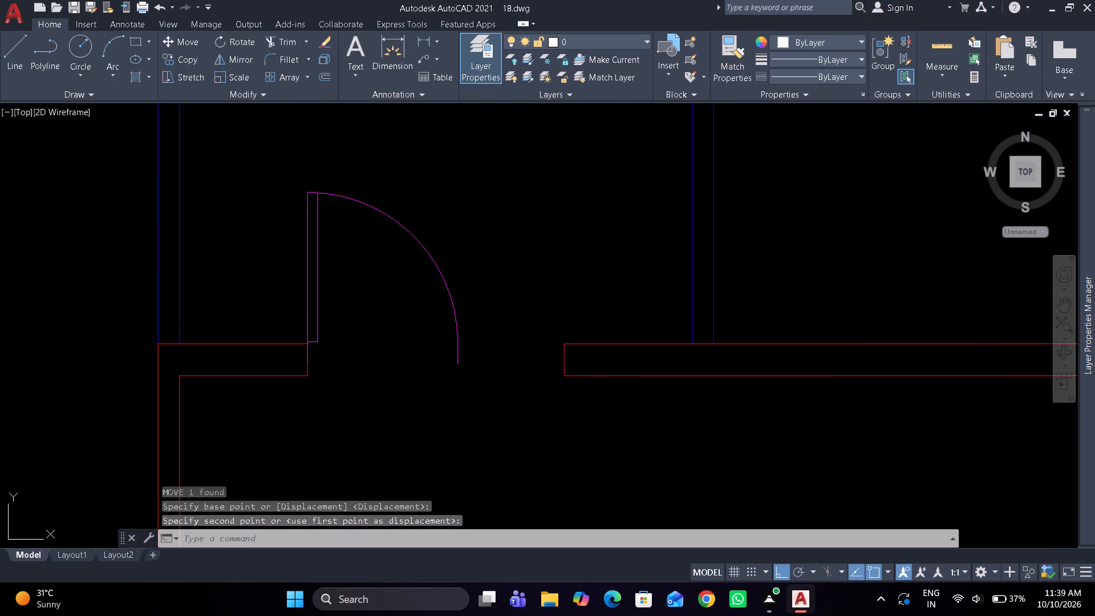
click(458, 343)
scroll(458, 343, up, 1)
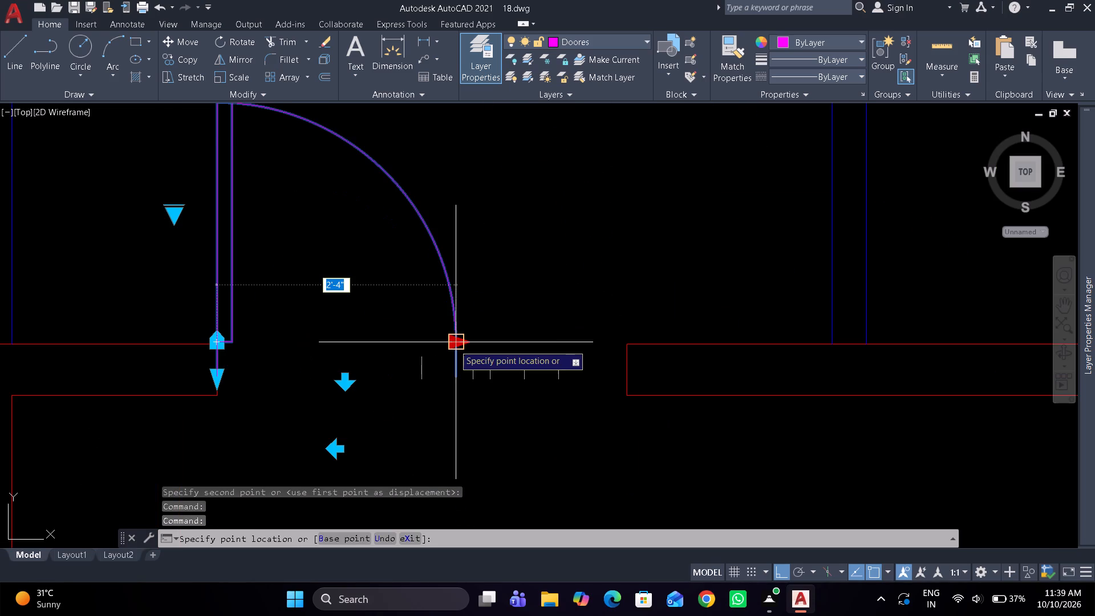
click(430, 347)
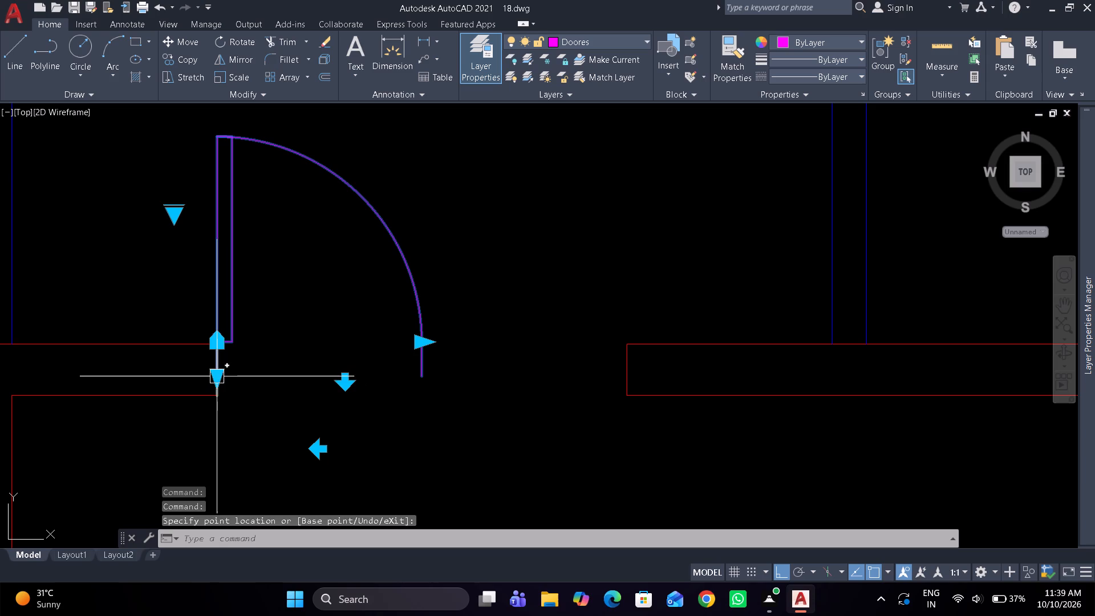
click(217, 383)
click(216, 408)
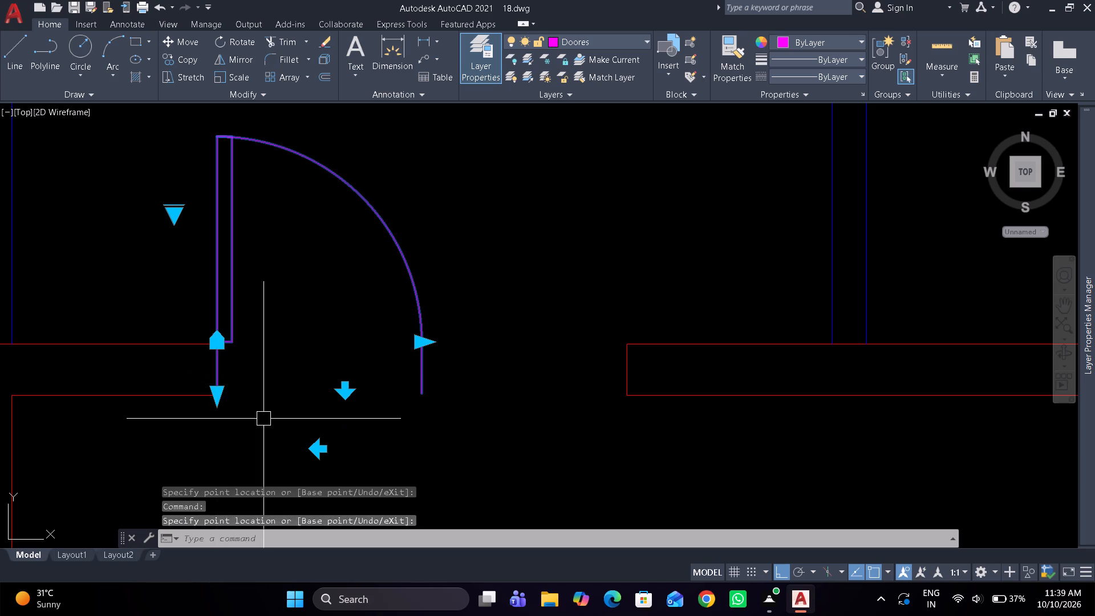
key(Escape)
scroll(243, 420, up, 3)
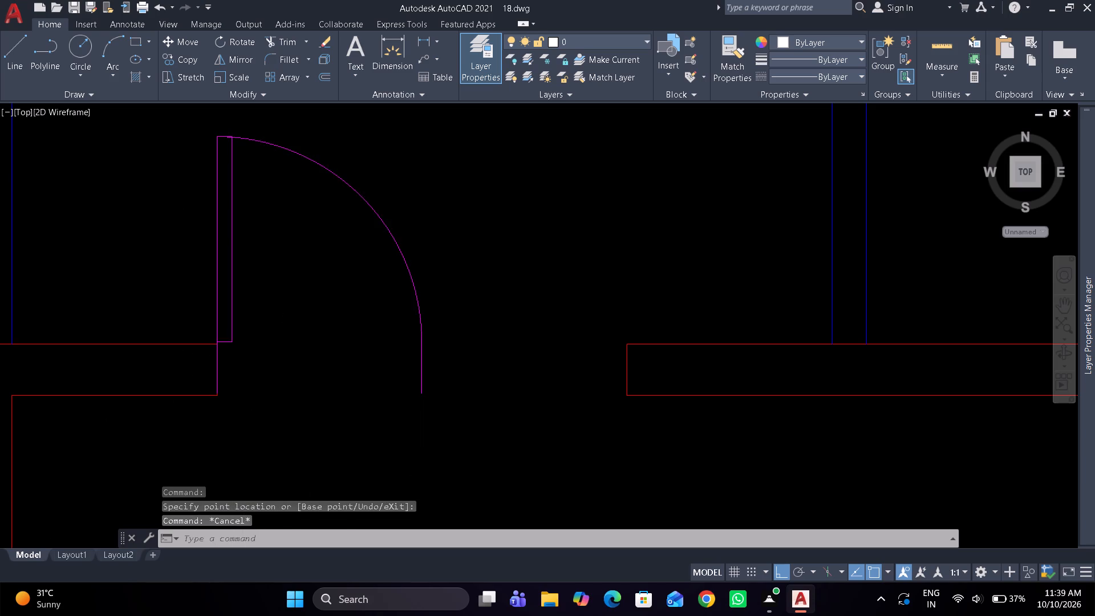
Mirror the door leaf about the vertical line at the middle of the south opening, keeping the original, to make a double door.
scroll(242, 401, down, 3)
click(343, 299)
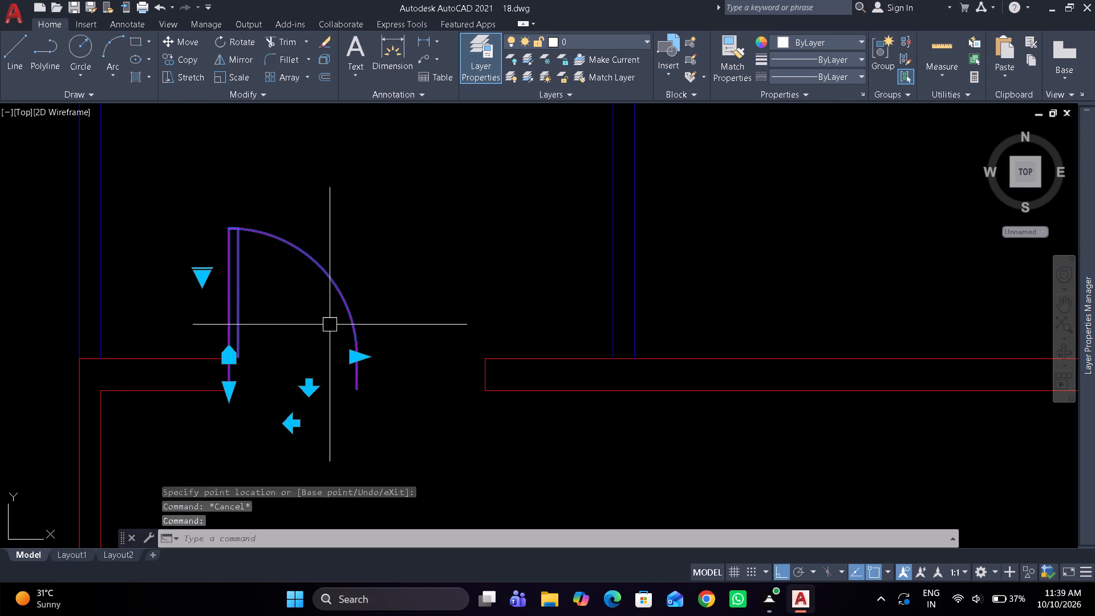
key(m)
key(i)
key(space)
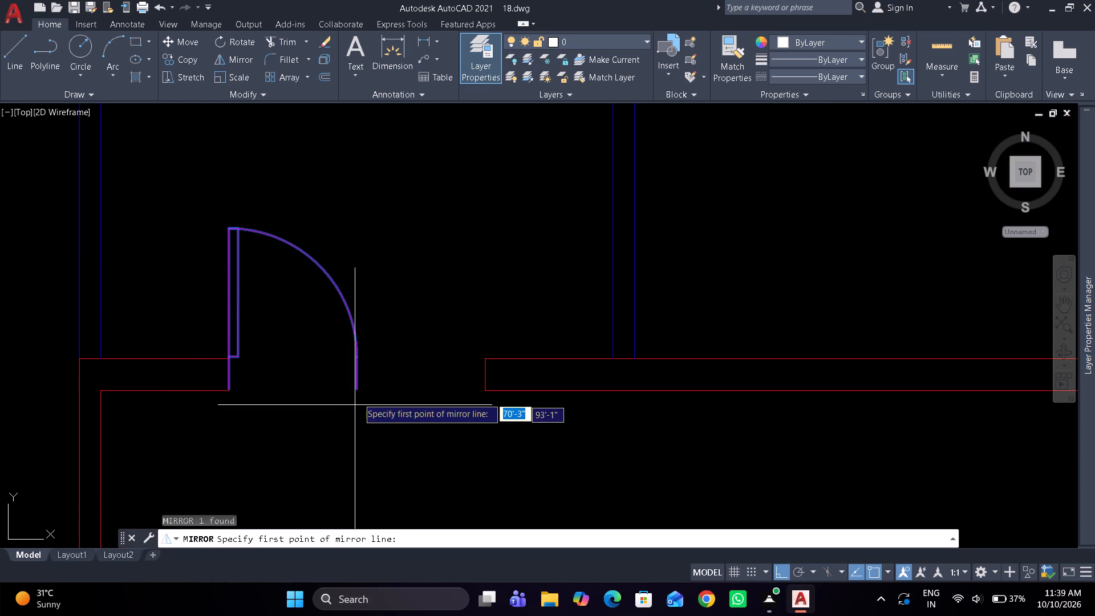
click(358, 398)
click(358, 426)
key(space)
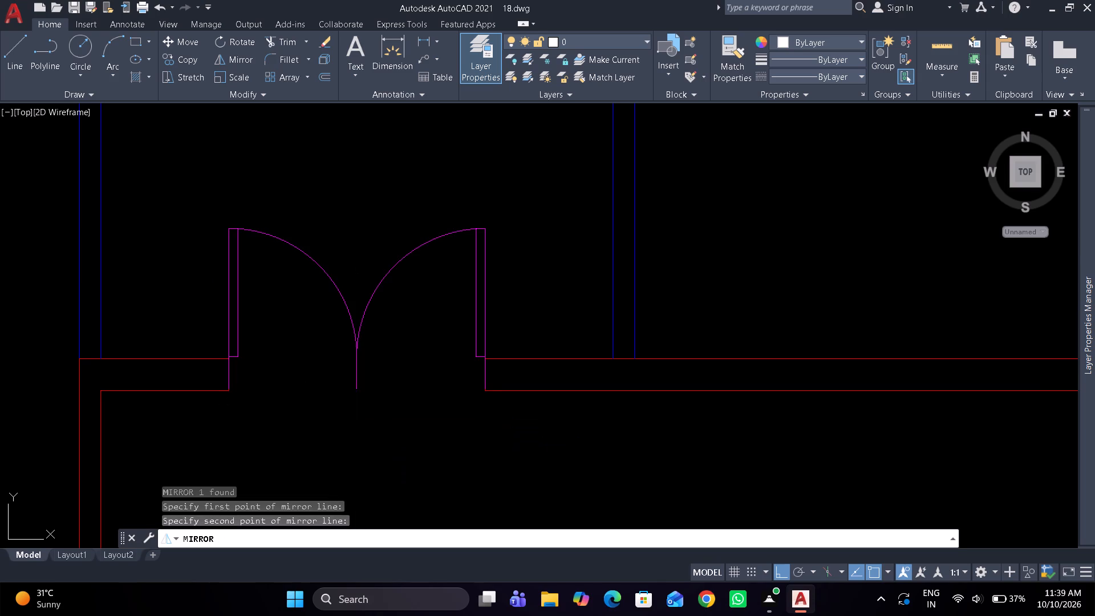
Measure the distance along the south wall from the passage's east wall to the double door's east jamb.
scroll(403, 331, down, 1)
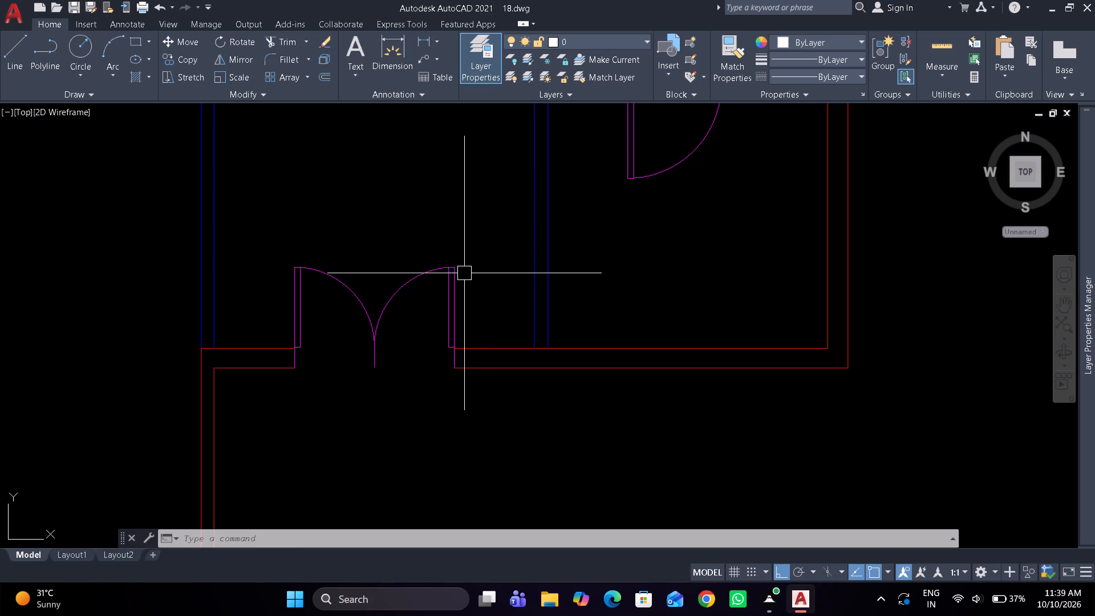
scroll(501, 333, up, 1)
text(dim)
key(space)
scroll(501, 333, up, 1)
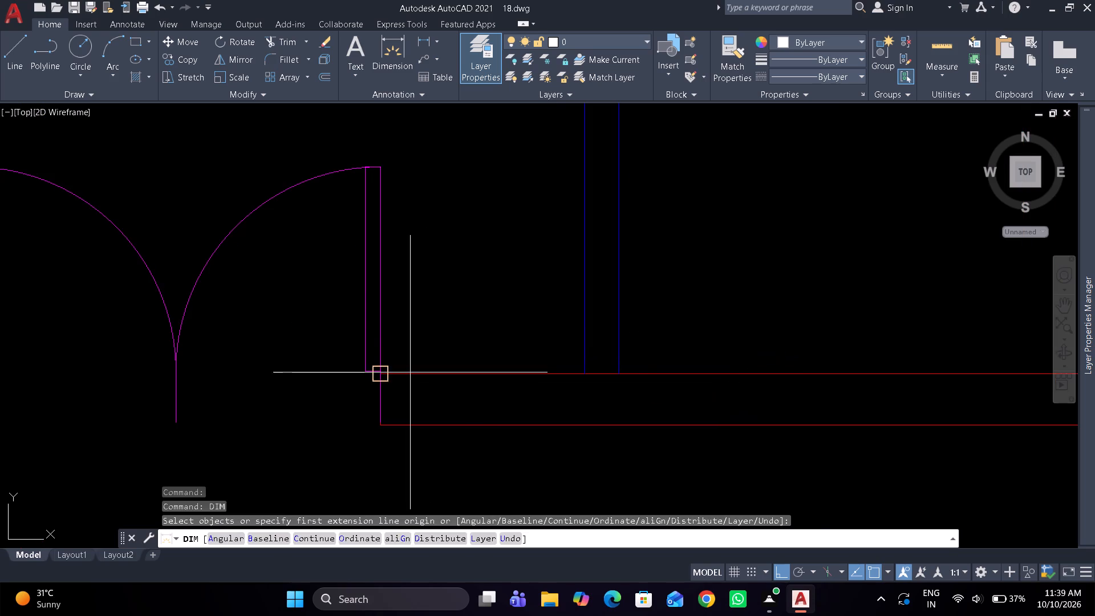
click(392, 374)
key(space)
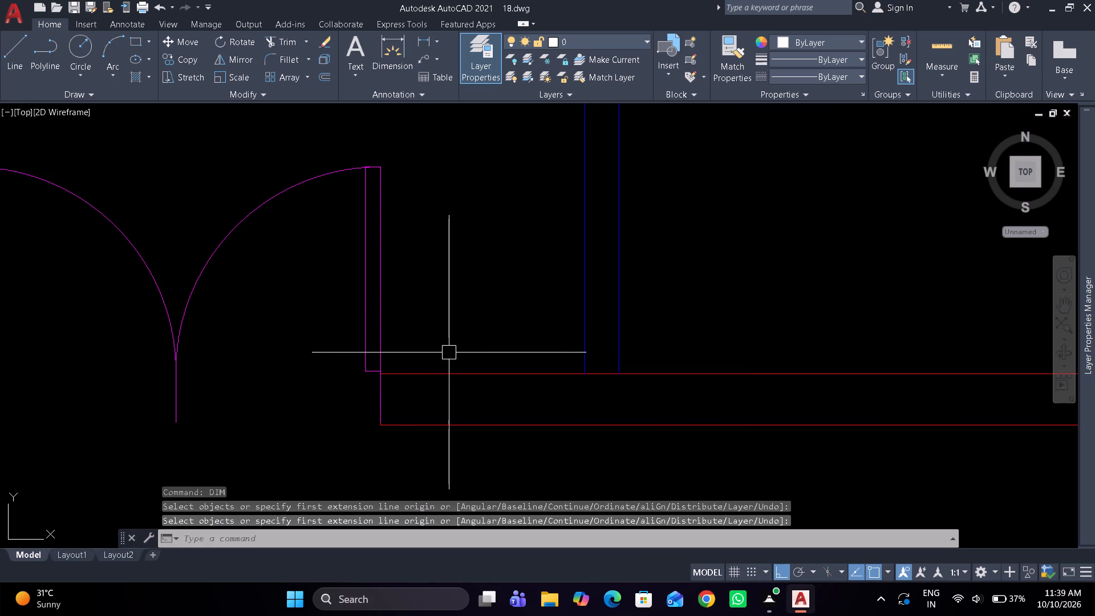
key(space)
drag(583, 370, 567, 375)
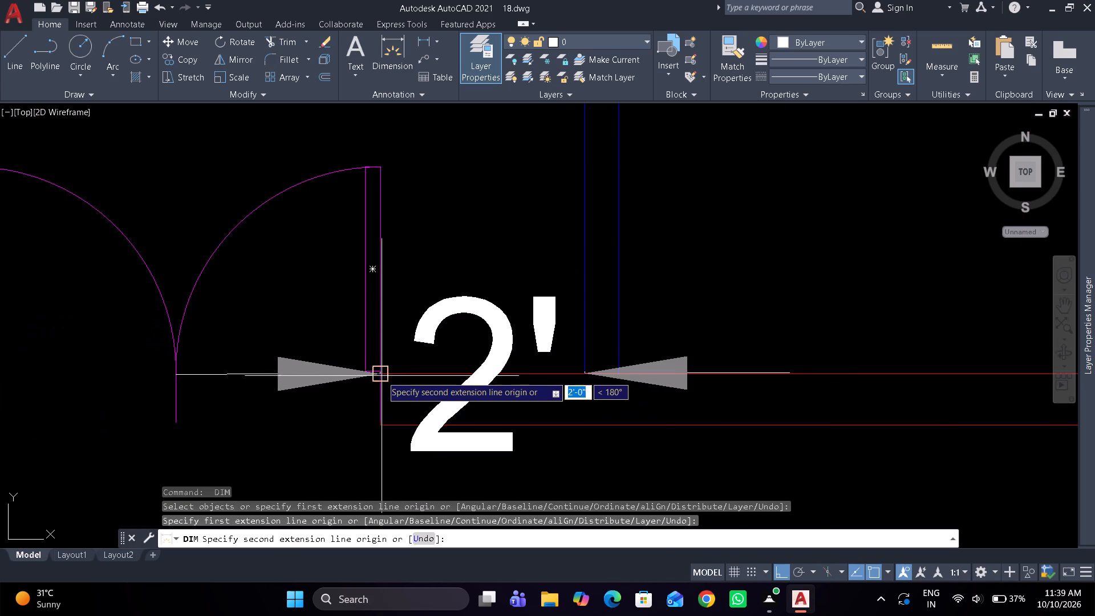
scroll(382, 376, down, 3)
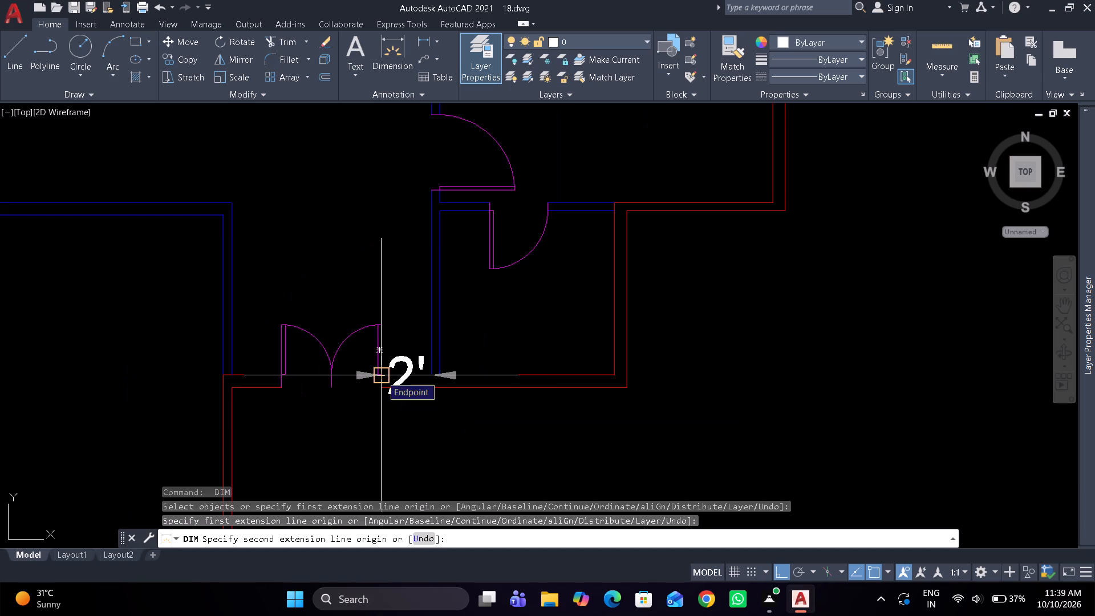
key(Escape)
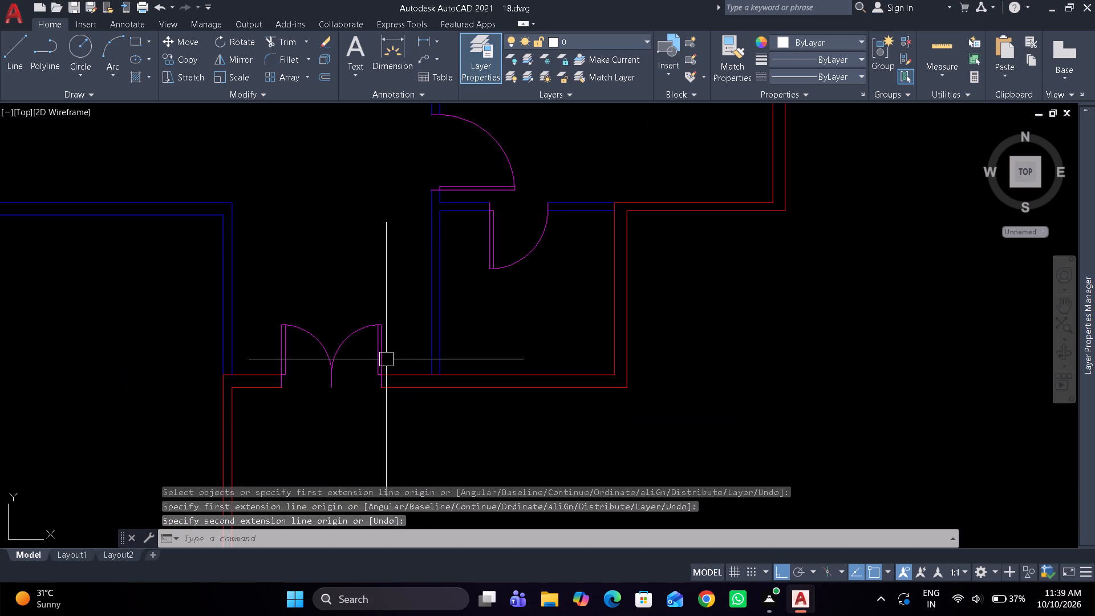
Check the length of the short inner wall line between the passage's east wall and the small room's door.
middle_drag(393, 355, 436, 386)
scroll(463, 250, up, 1)
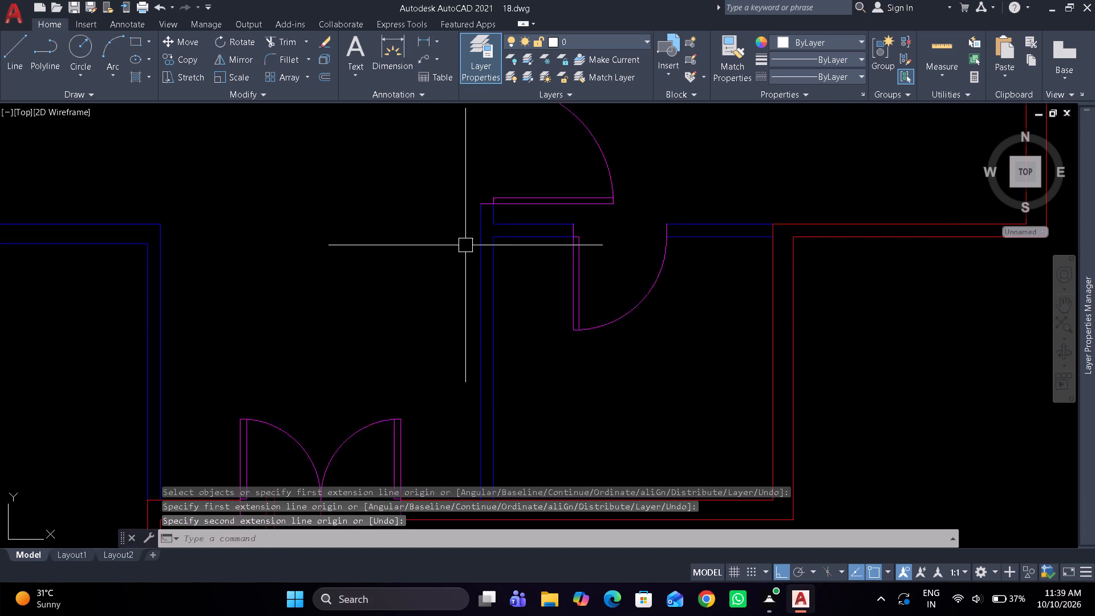
scroll(465, 244, up, 1)
middle_drag(465, 242, 502, 320)
double_click(620, 309)
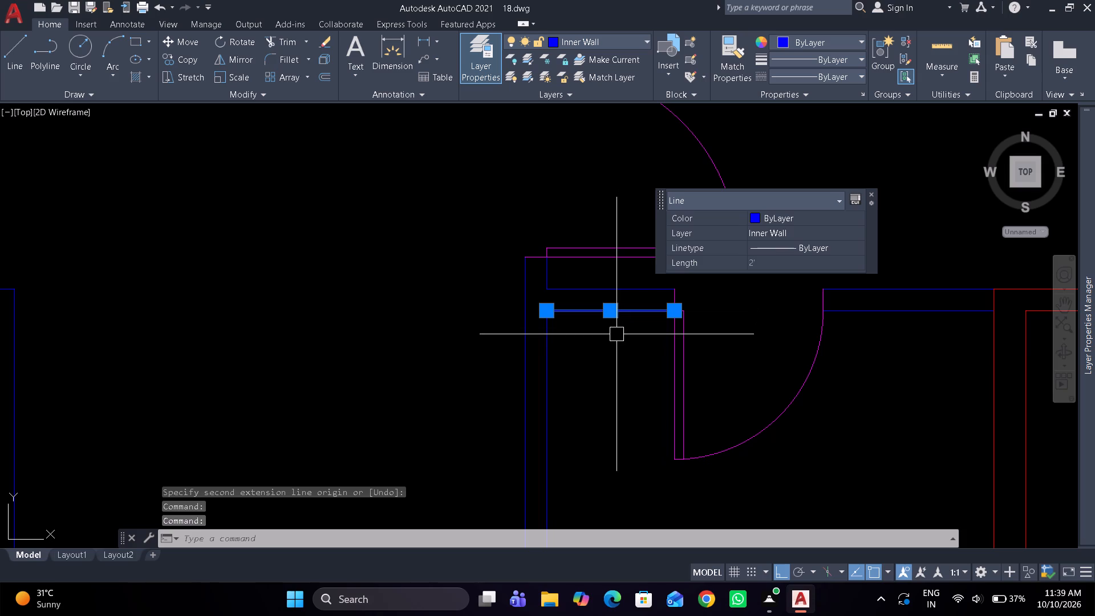
key(Escape)
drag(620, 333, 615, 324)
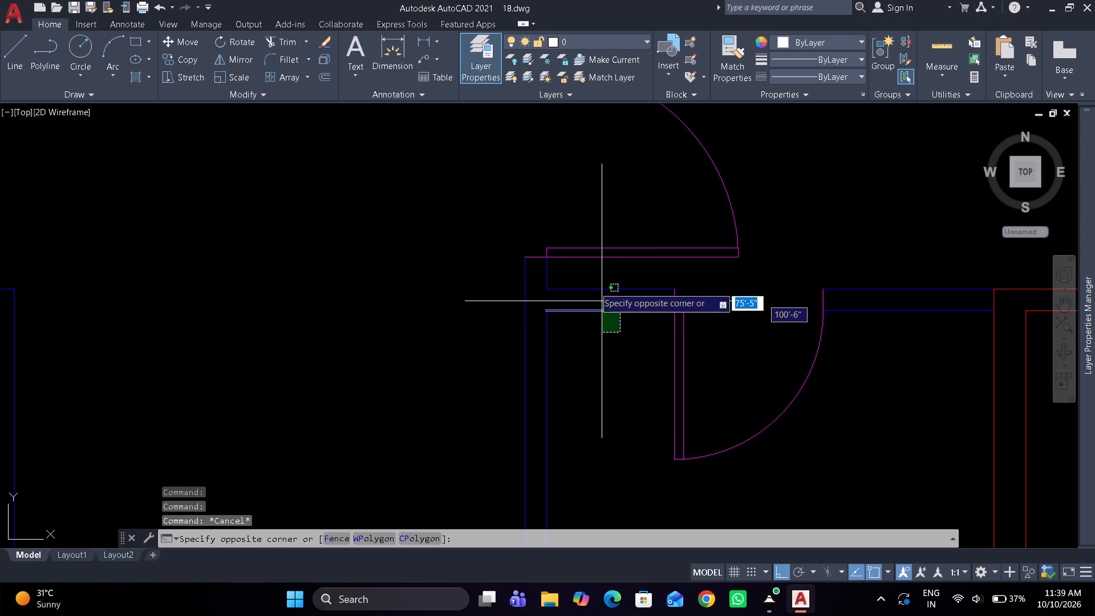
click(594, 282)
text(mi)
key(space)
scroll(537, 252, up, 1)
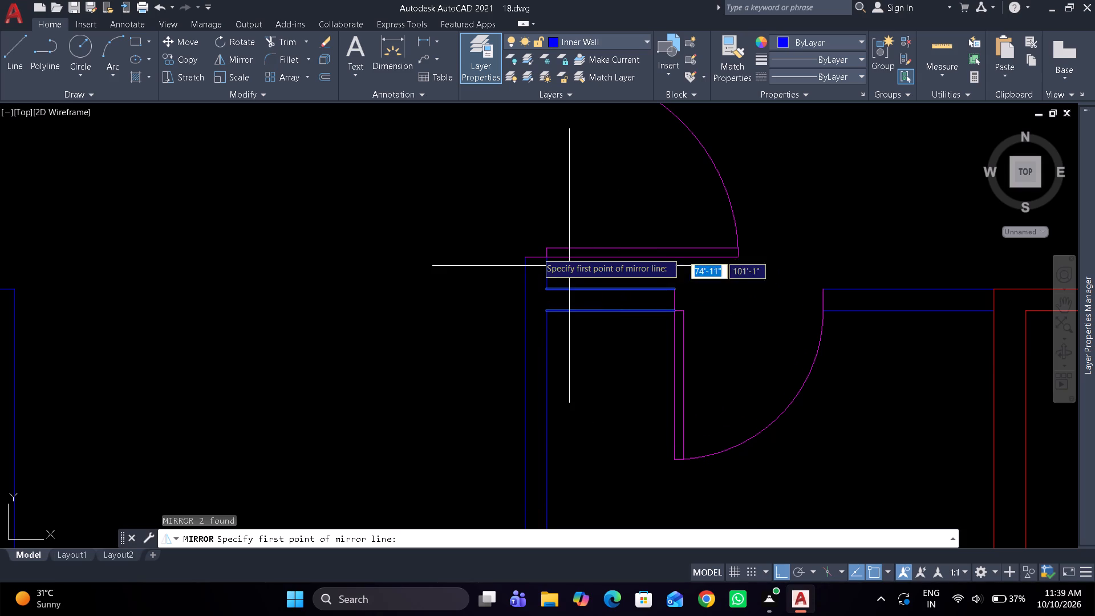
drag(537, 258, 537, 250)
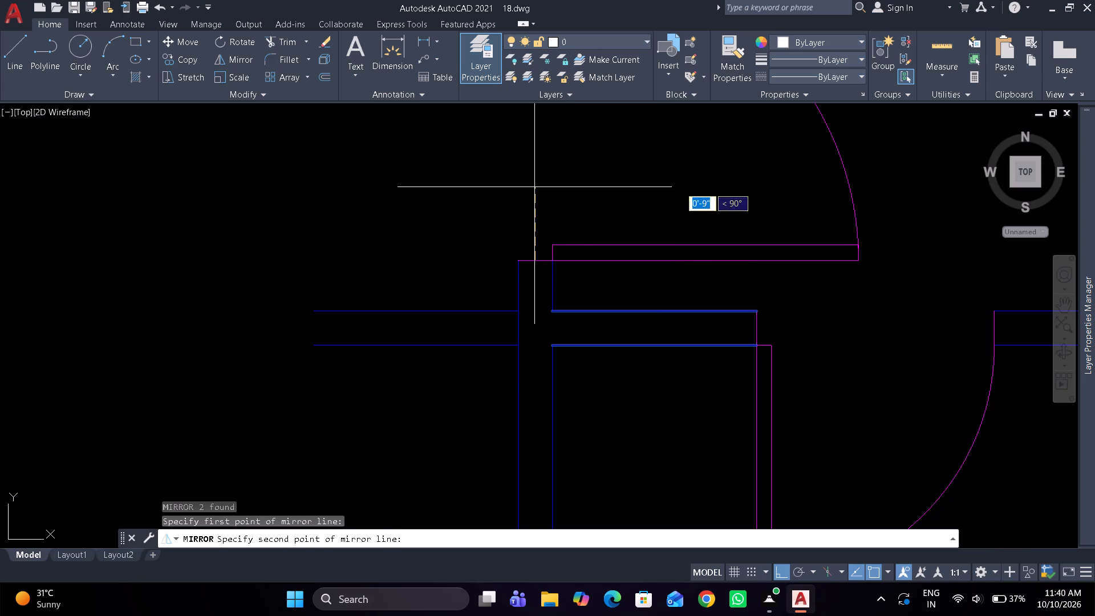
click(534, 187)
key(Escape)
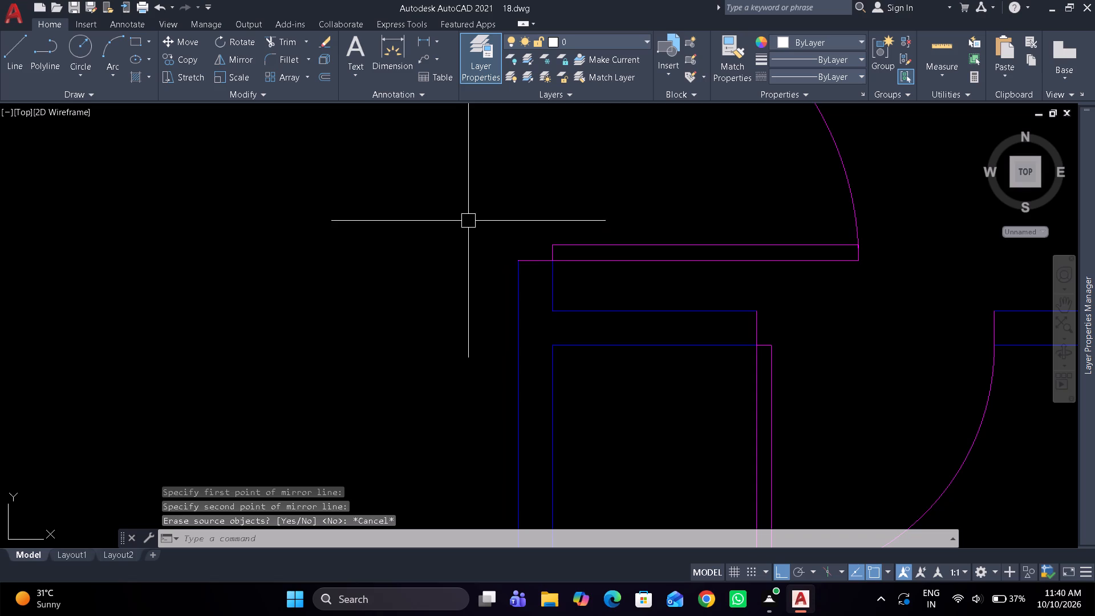
Mirror the two short wall lines beside the small room's door across the passage's east wall centreline, keeping the originals.
drag(621, 354, 608, 326)
click(599, 291)
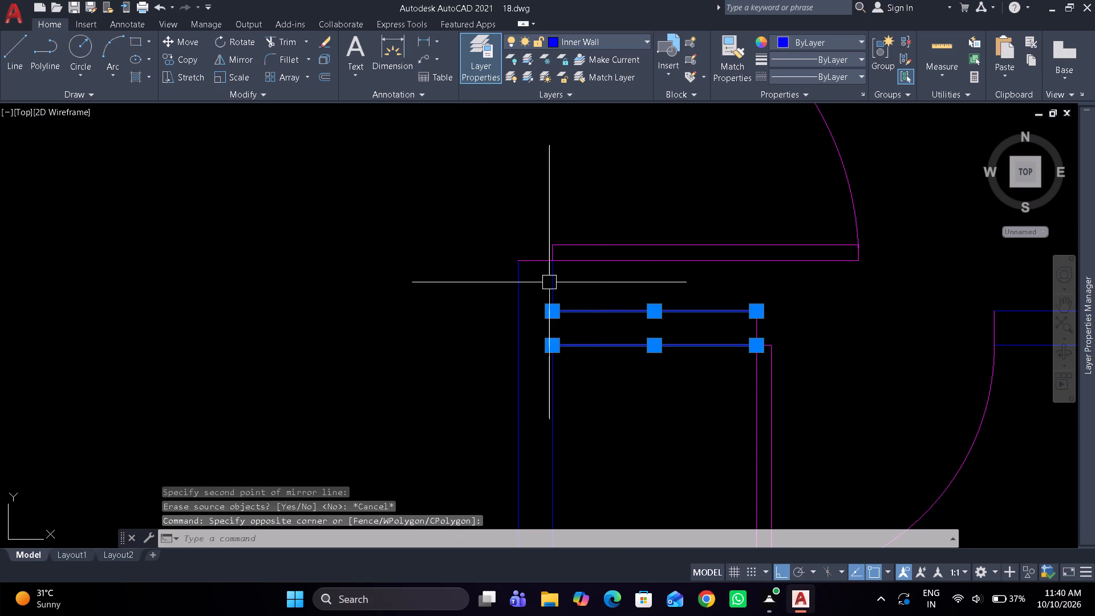
key(space)
drag(538, 259, 538, 249)
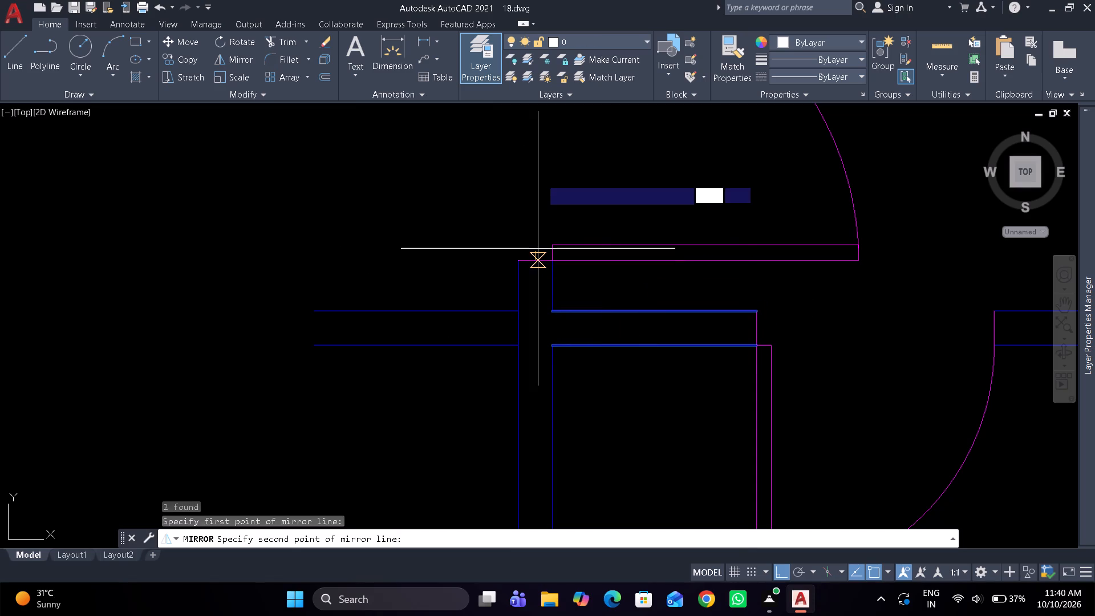
click(541, 179)
key(space)
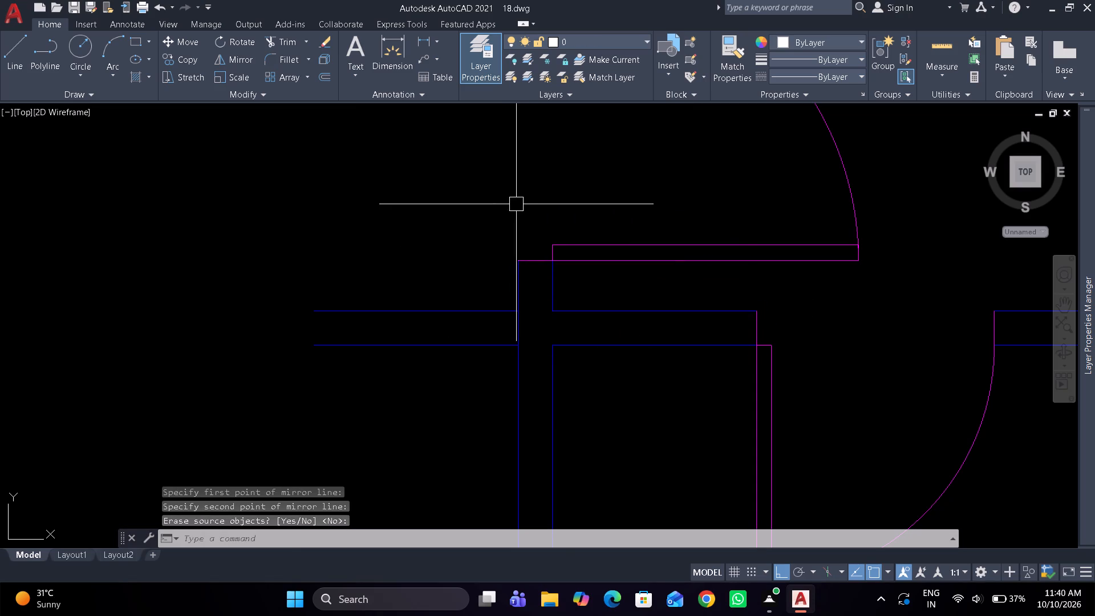
Make Inner Wall the current layer and draw a line closing the west end of the mirrored wall stub.
click(625, 44)
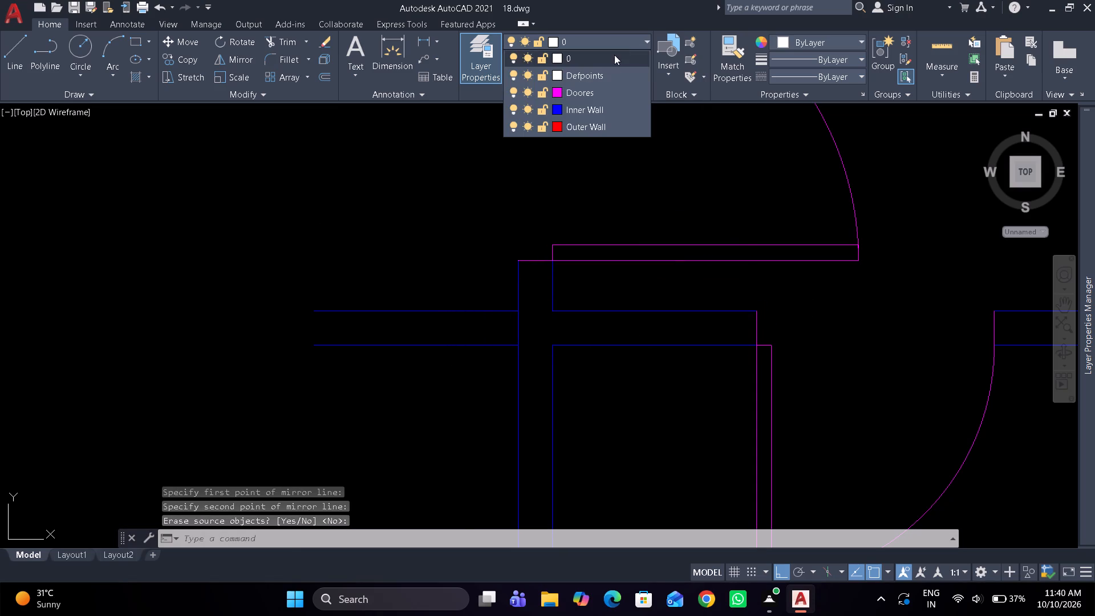
click(589, 104)
key(l)
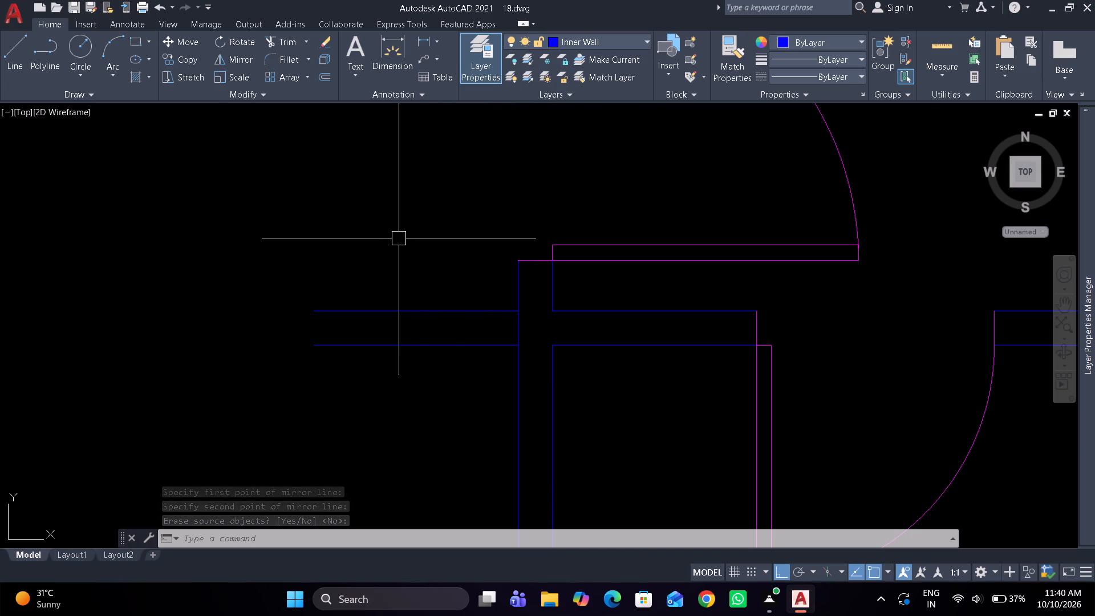
key(space)
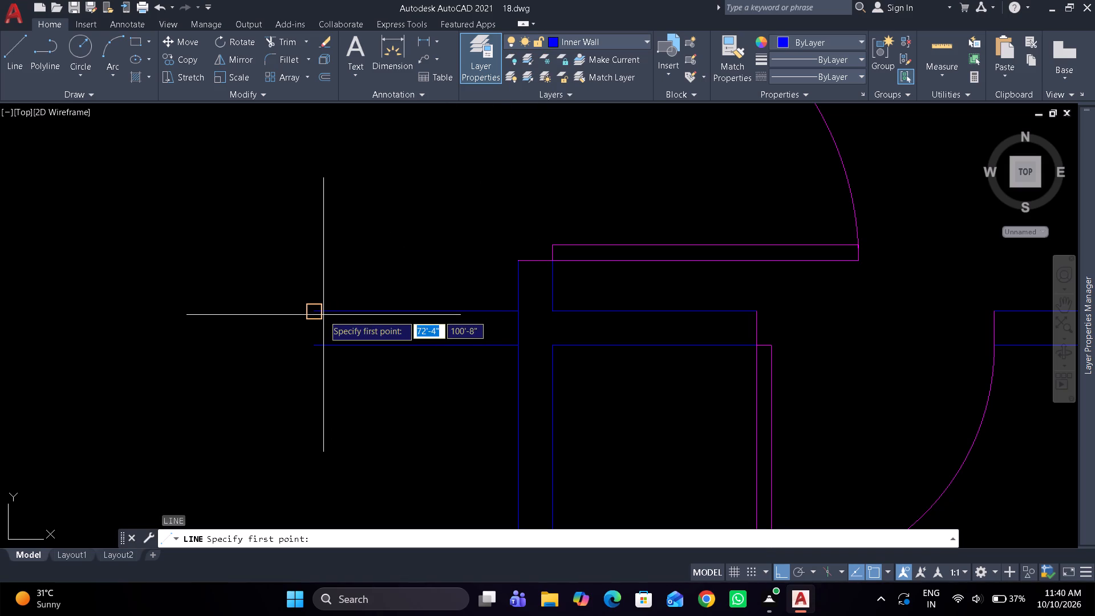
click(323, 315)
click(321, 352)
key(space)
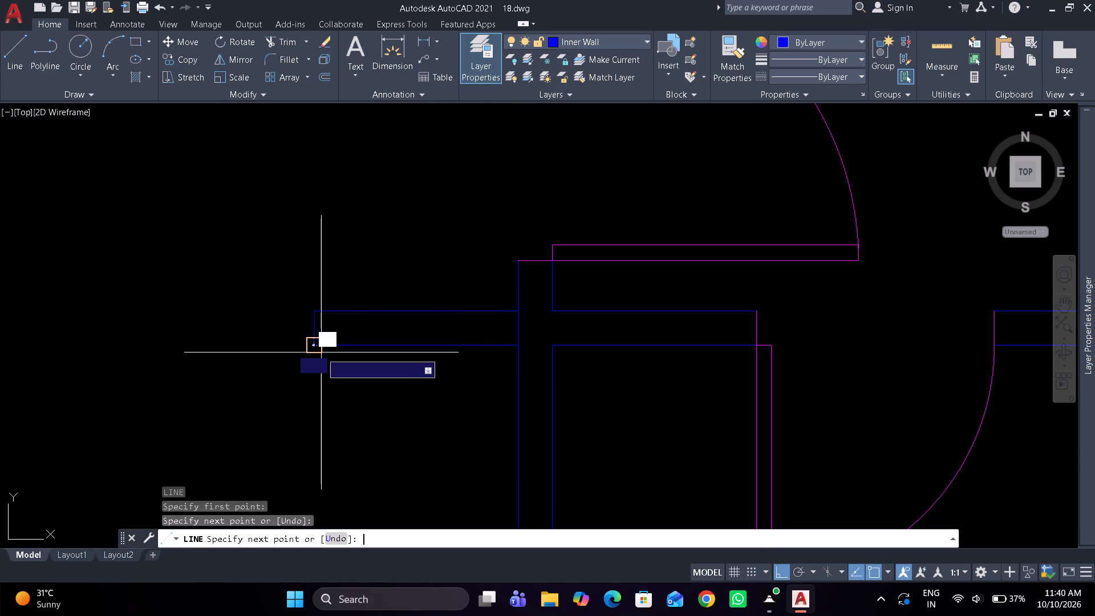
Trim the passage's east wall line where it crosses the mouth of the mirrored wall stub.
key(t)
key(r)
key(space)
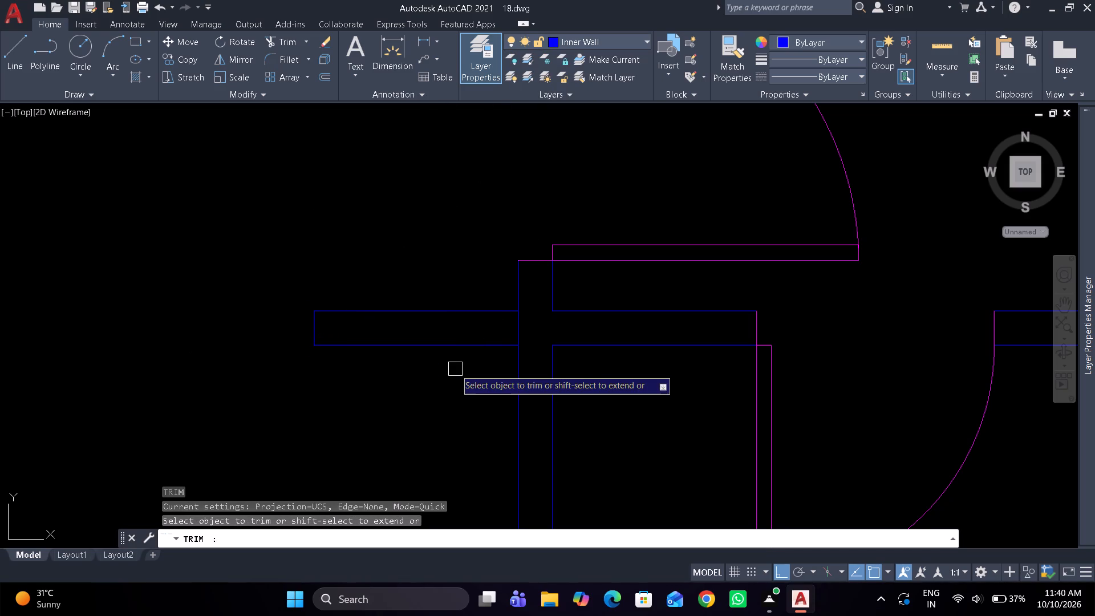
click(517, 331)
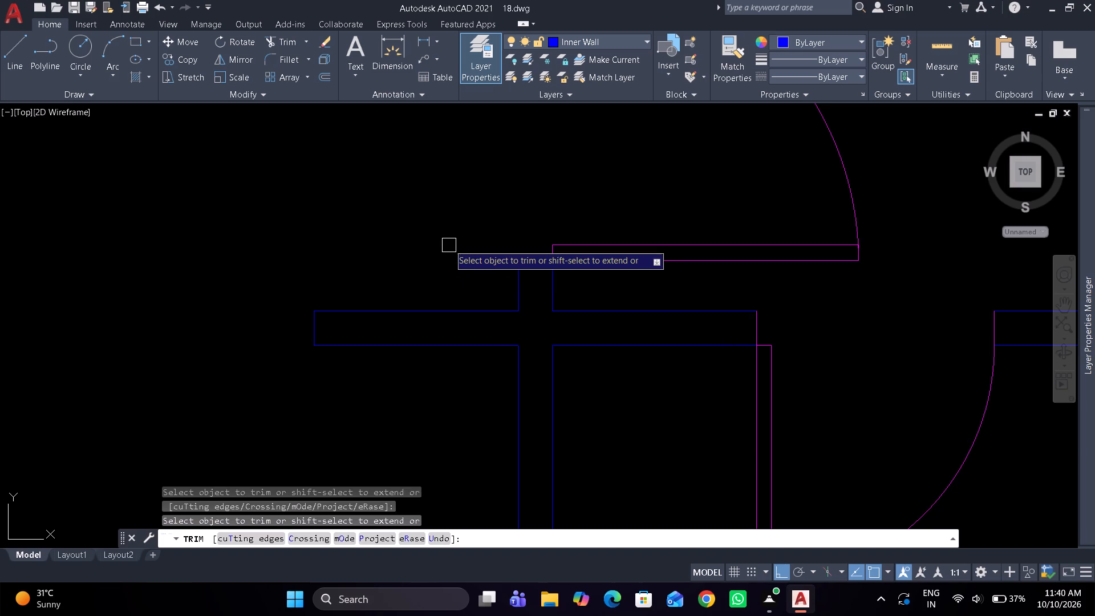
key(space)
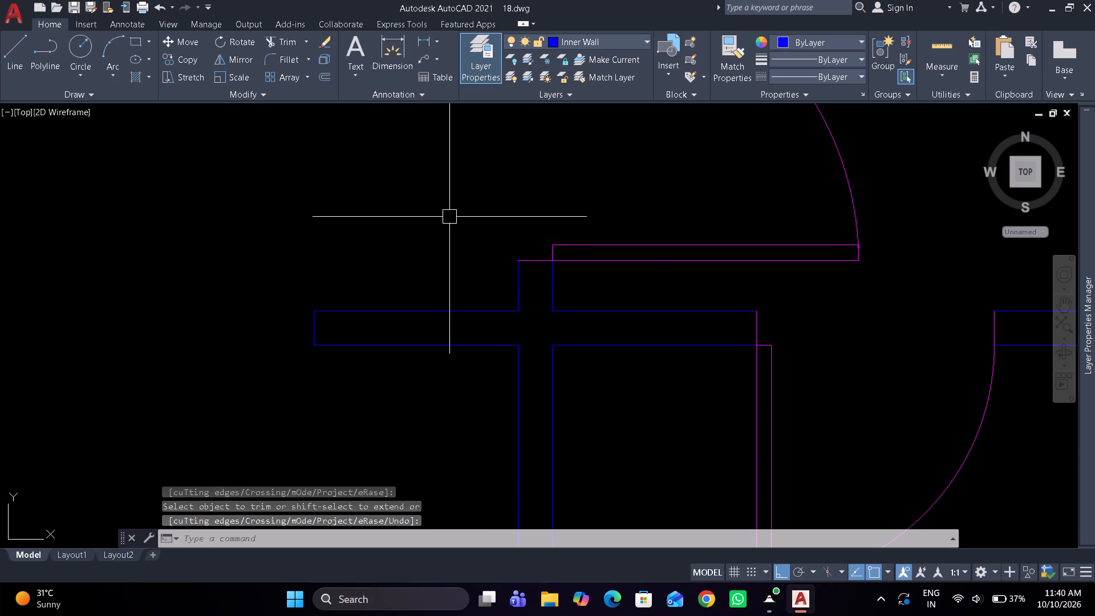
Offset the west face line of the passage's east wall 1'4" to the west.
scroll(449, 217, down, 2)
middle_drag(423, 284, 415, 228)
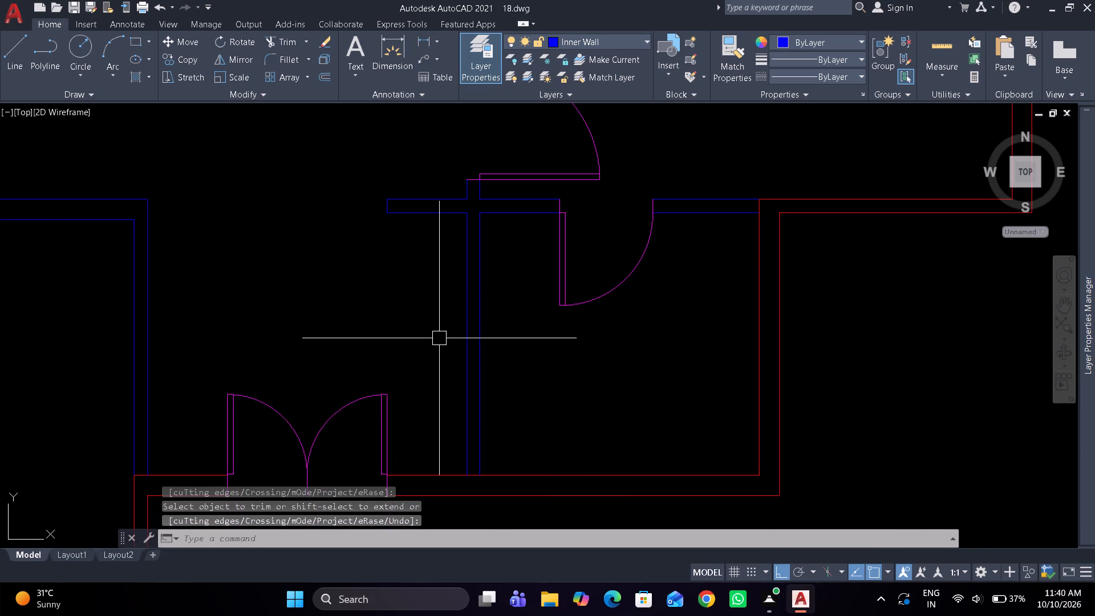
text(o 1'4")
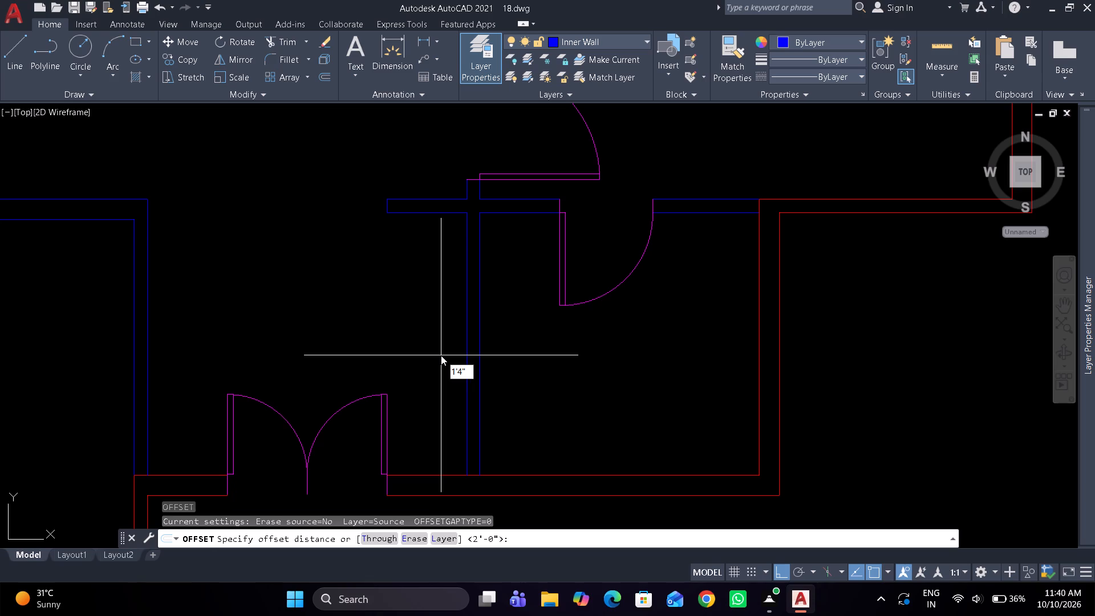
key(Return)
click(463, 341)
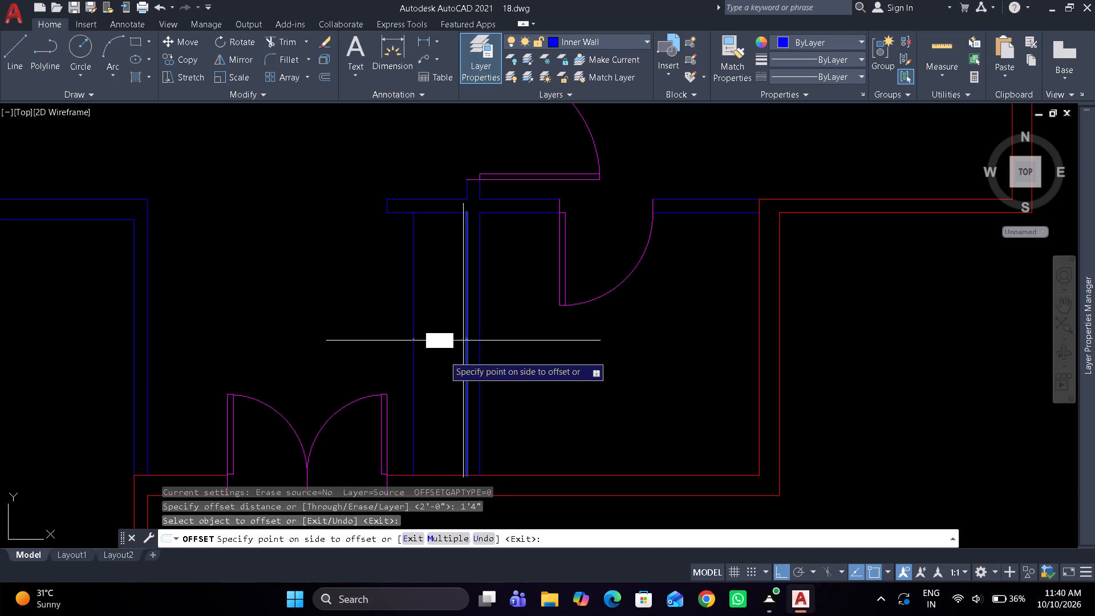
click(427, 387)
key(space)
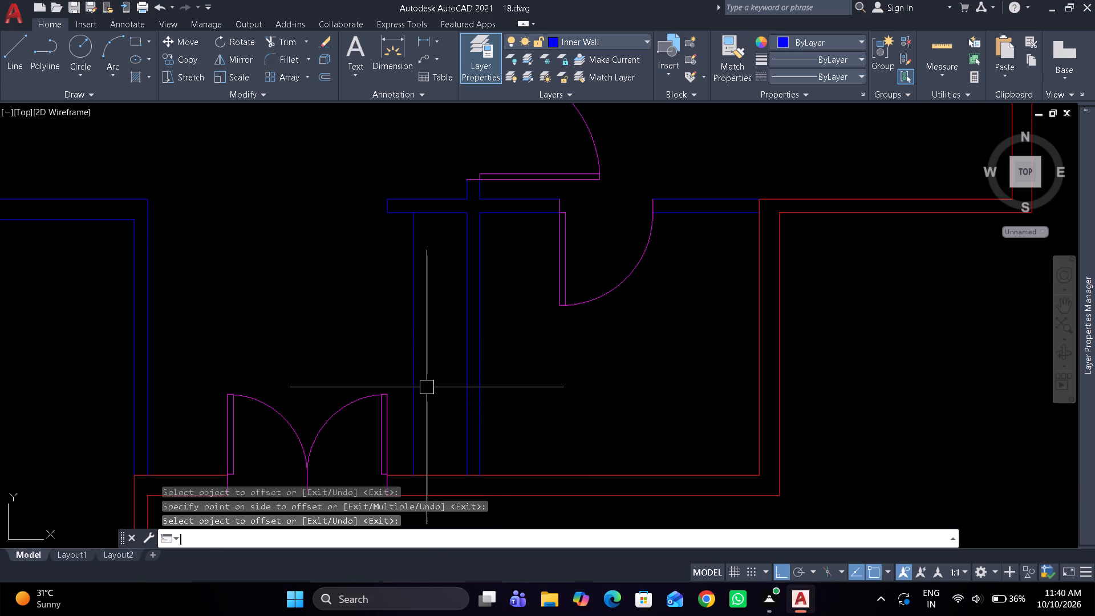
Offset the inner south wall line west of the double door 6" to the north.
middle_drag(427, 390, 444, 379)
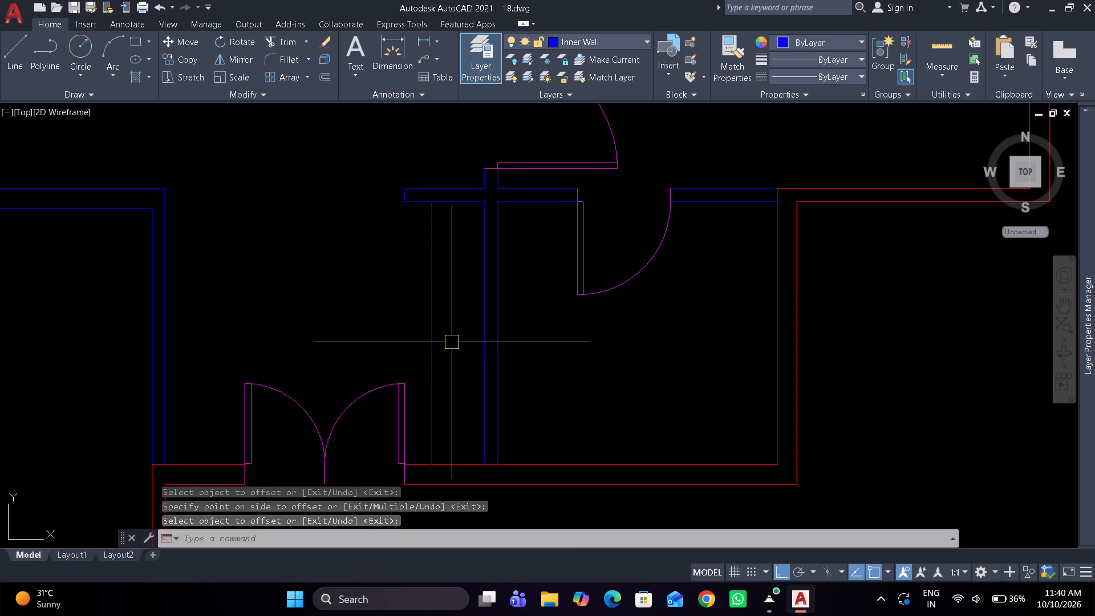
scroll(452, 335, down, 2)
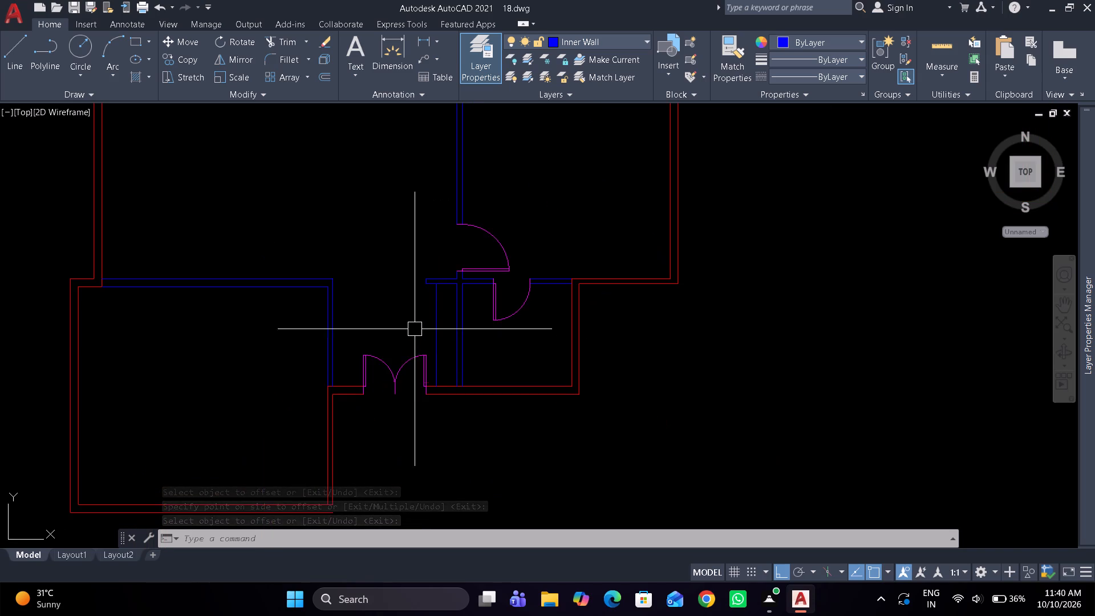
scroll(407, 322, down, 1)
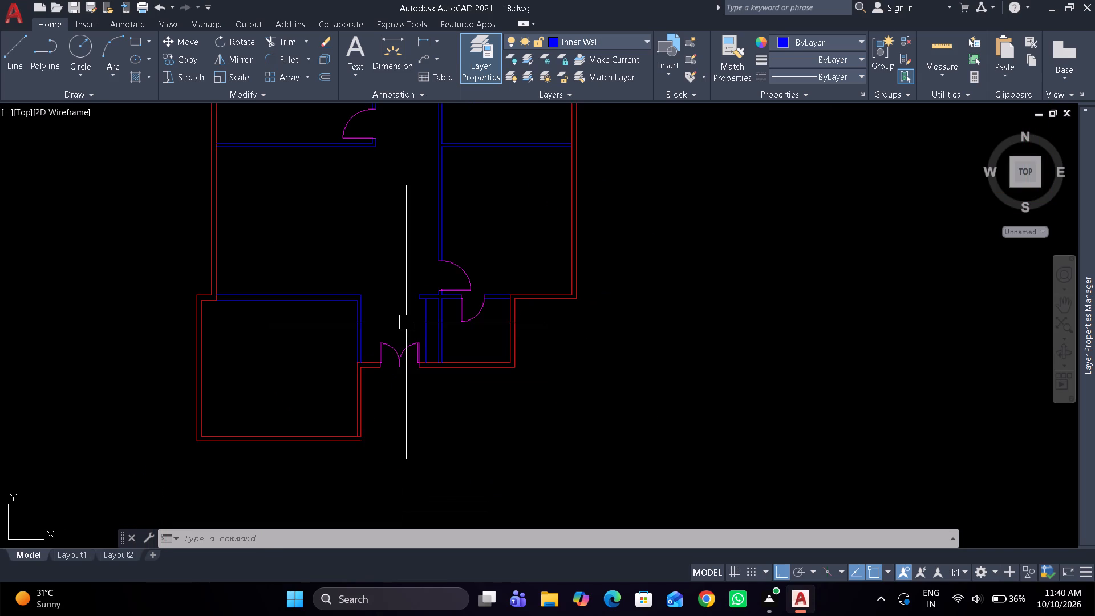
middle_drag(415, 318, 423, 315)
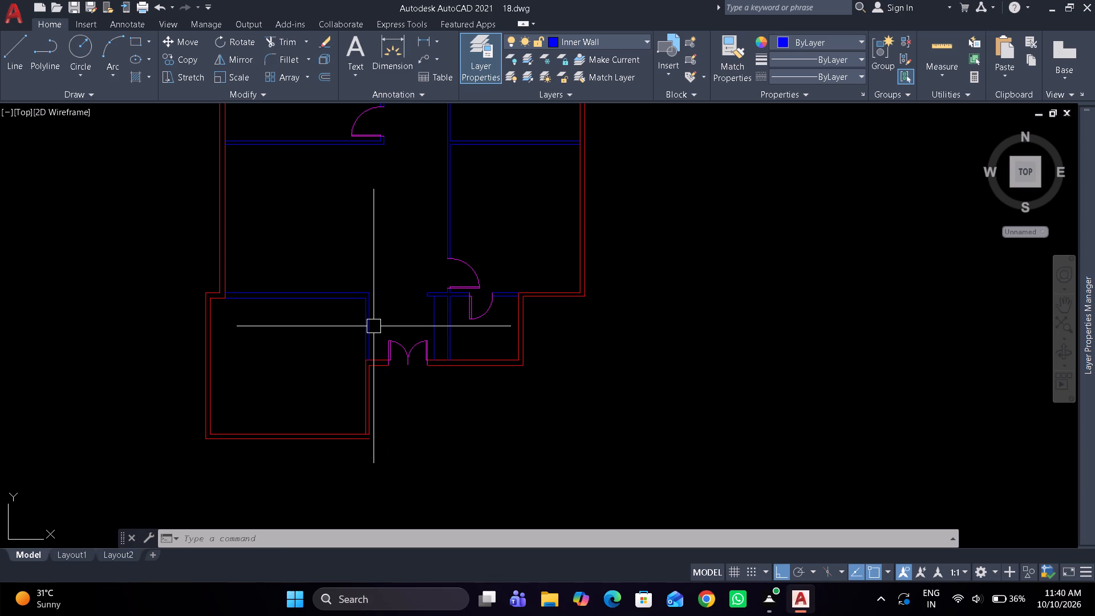
scroll(330, 345, up, 4)
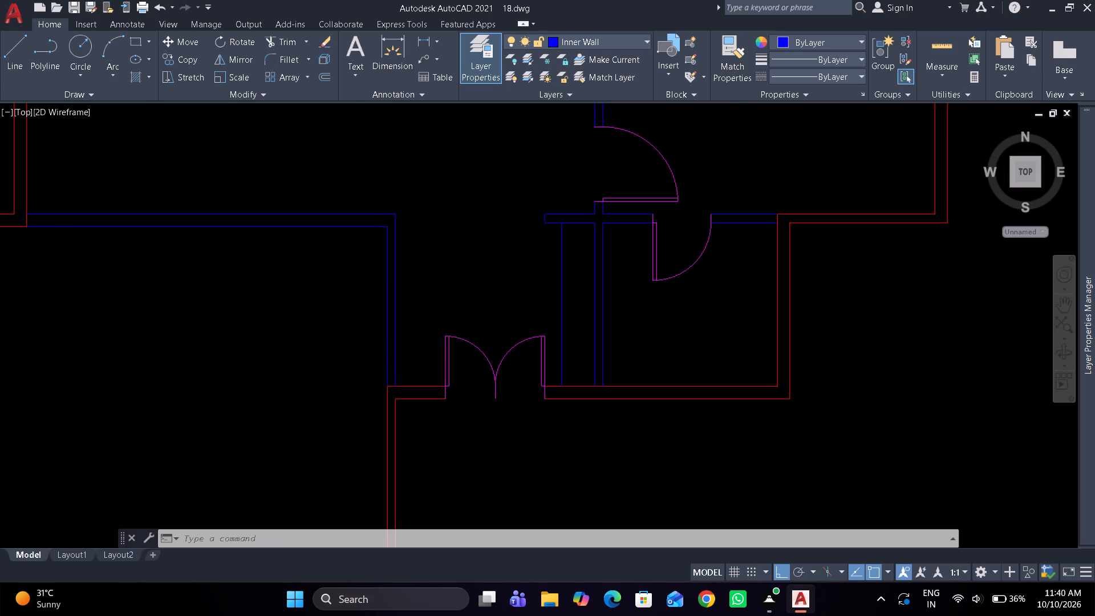
text(o)
key(space)
text(6")
key(Return)
scroll(392, 398, up, 1)
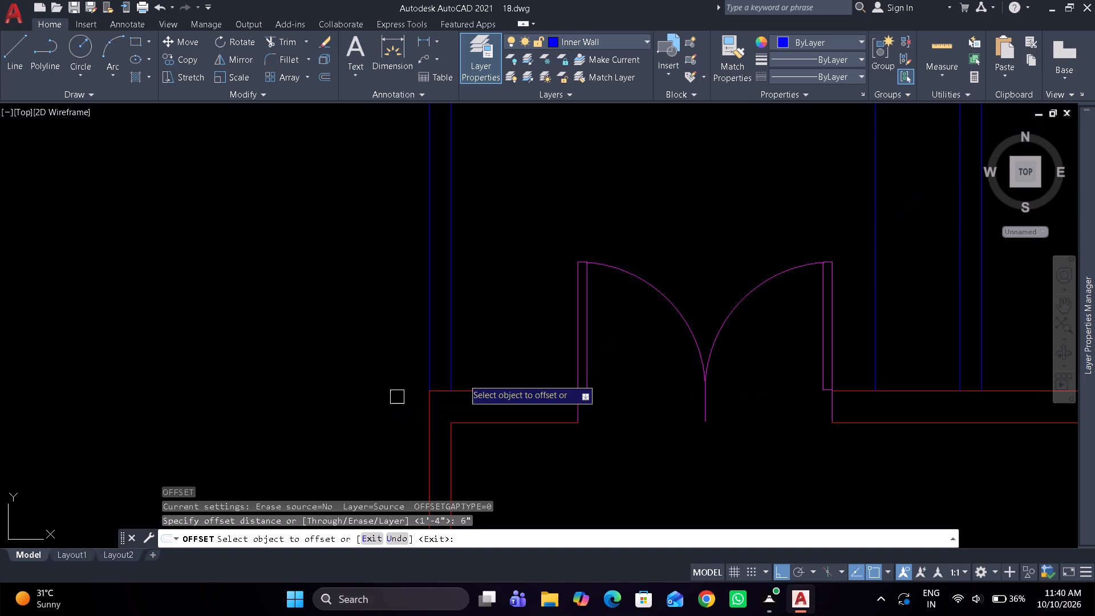
scroll(459, 391, up, 1)
drag(472, 393, 478, 350)
click(502, 221)
key(space)
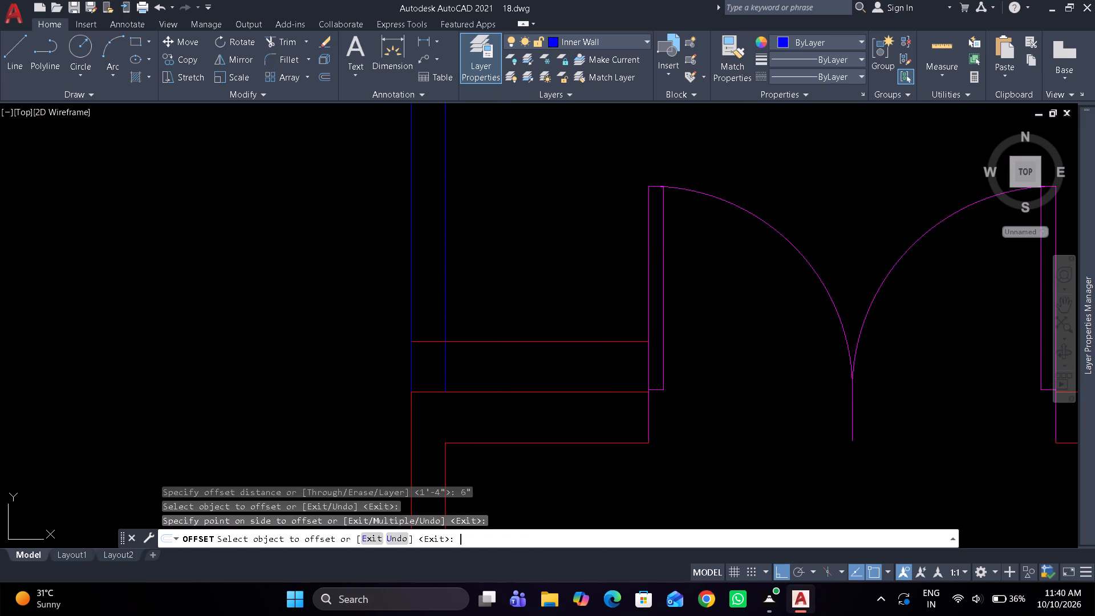
Trim the offset line's part beyond the passage's west wall, keeping only the piece between the wall's two faces.
key(t)
key(r)
key(space)
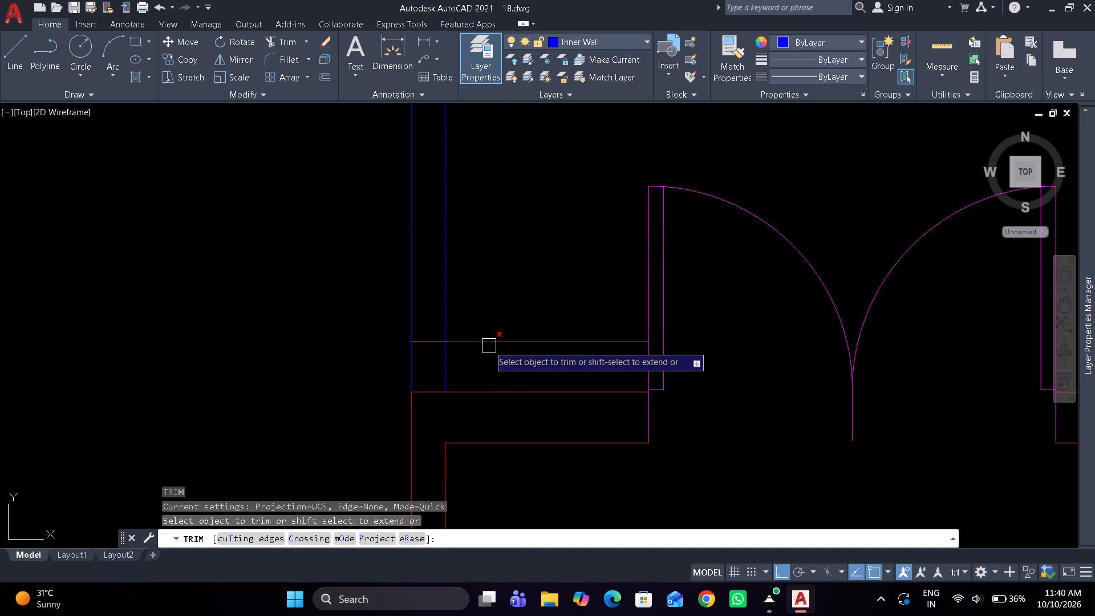
click(489, 346)
key(space)
Move the short jamb line across the passage's west wall to the Inner Wall layer.
drag(355, 309, 387, 309)
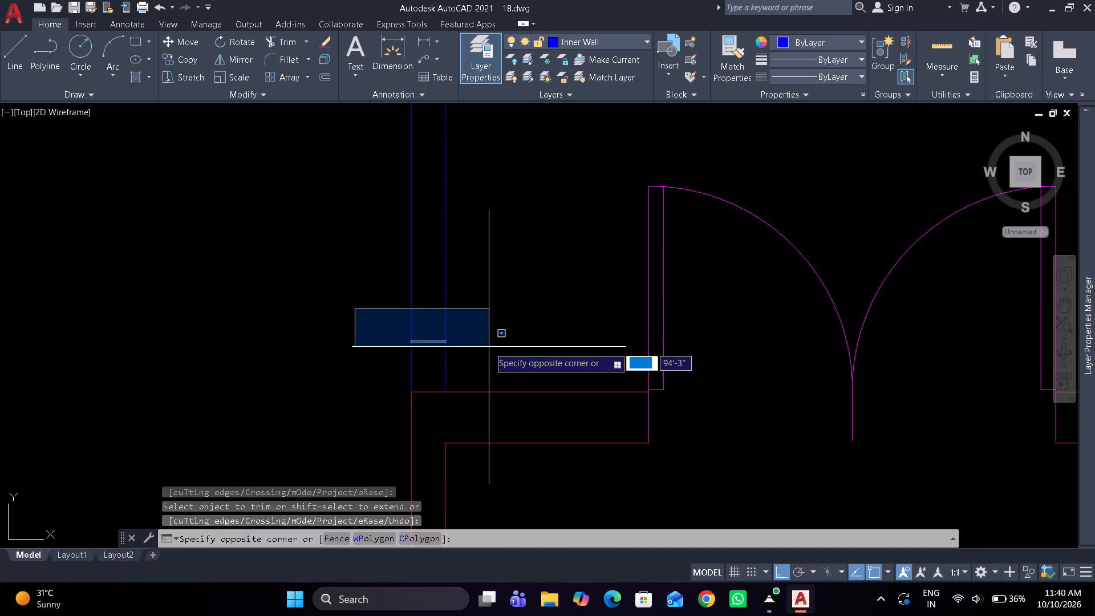
click(489, 347)
click(583, 38)
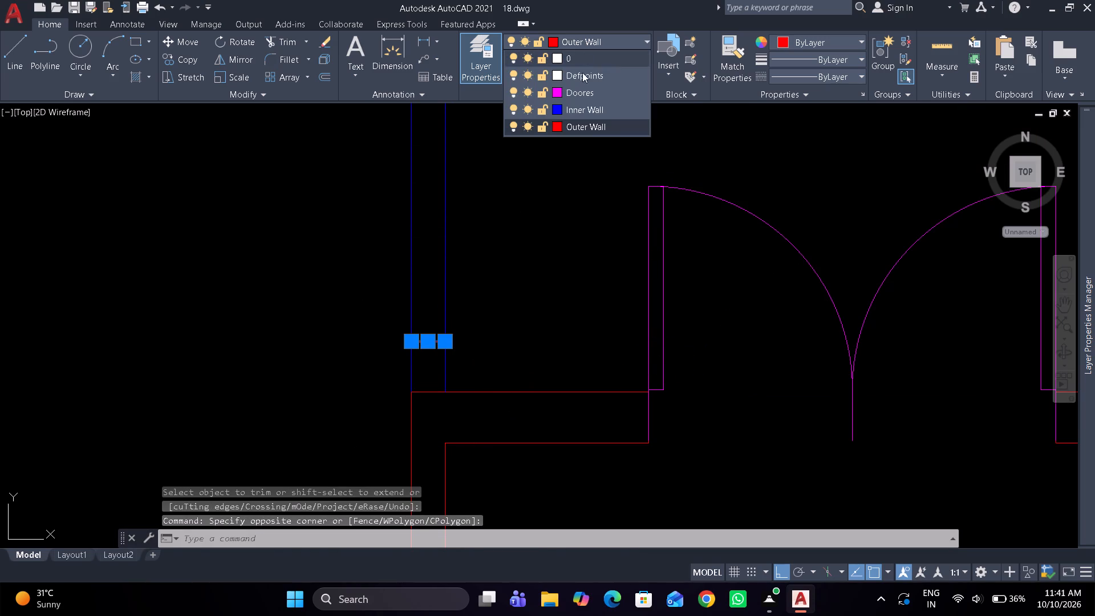
click(581, 112)
key(Escape)
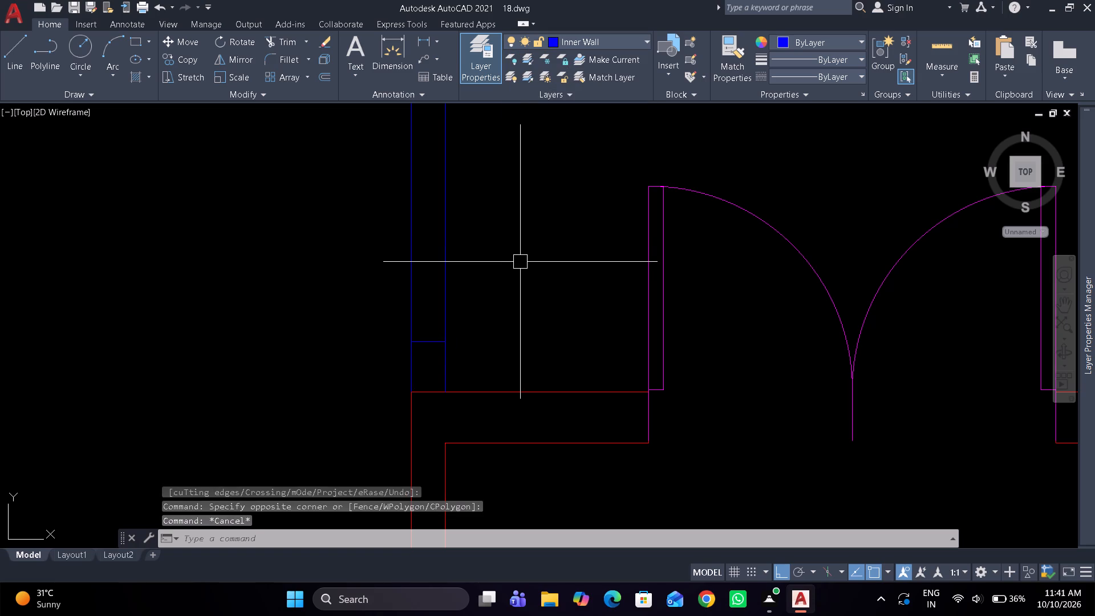
Offset the jamb line in the passage's west wall 3' to the north.
text(o 3')
key(Return)
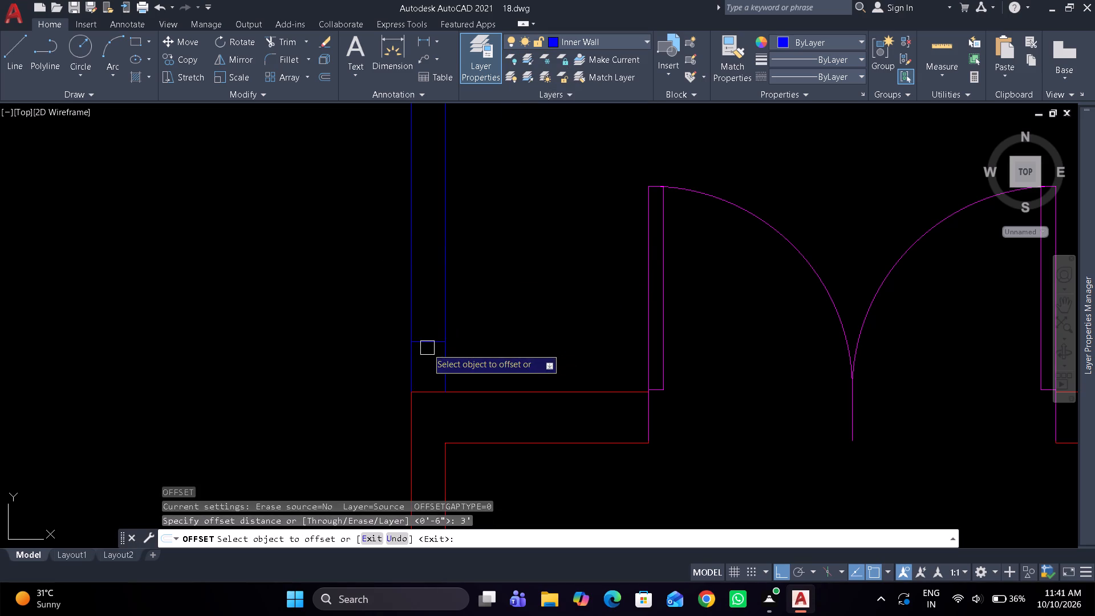
drag(427, 343, 431, 336)
scroll(508, 211, down, 1)
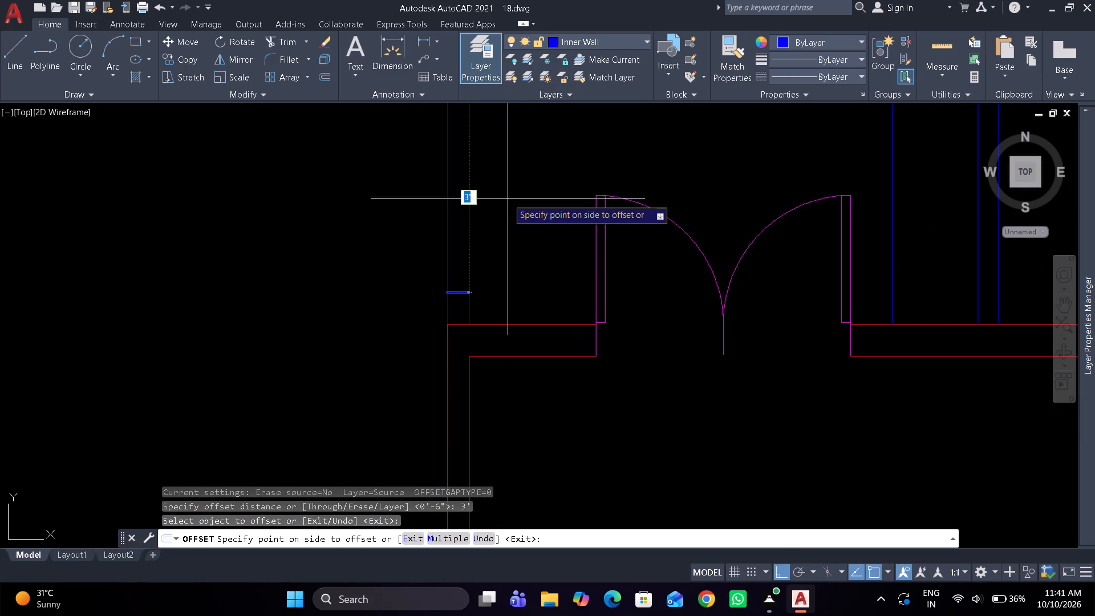
middle_drag(508, 198, 507, 272)
click(507, 229)
key(space)
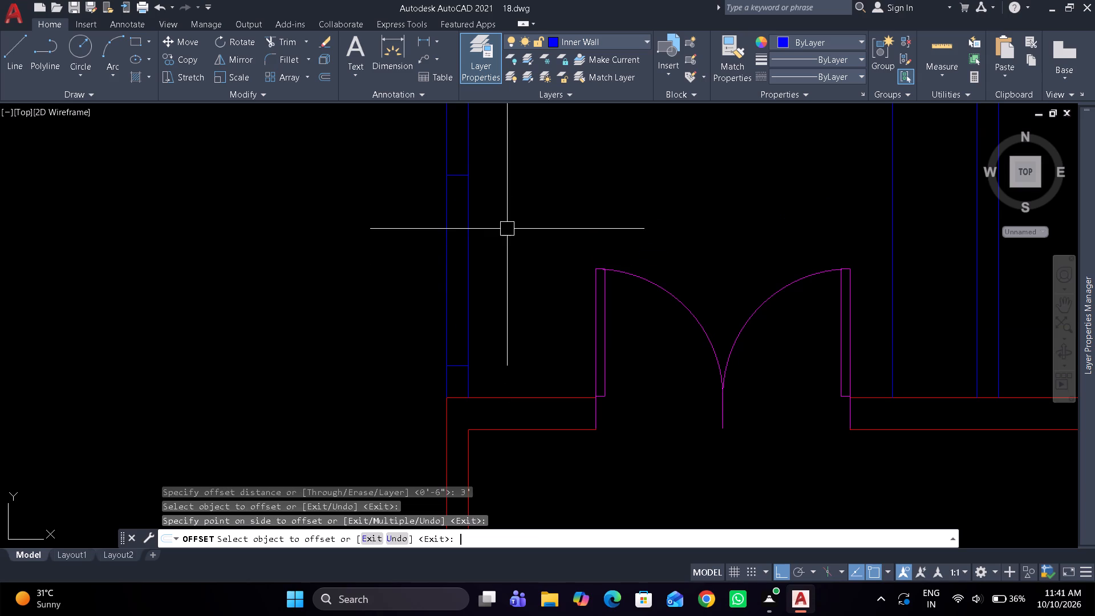
Trim both faces of the passage's west wall between the two jamb lines to cut the door opening.
text(tr)
key(space)
drag(500, 242, 395, 242)
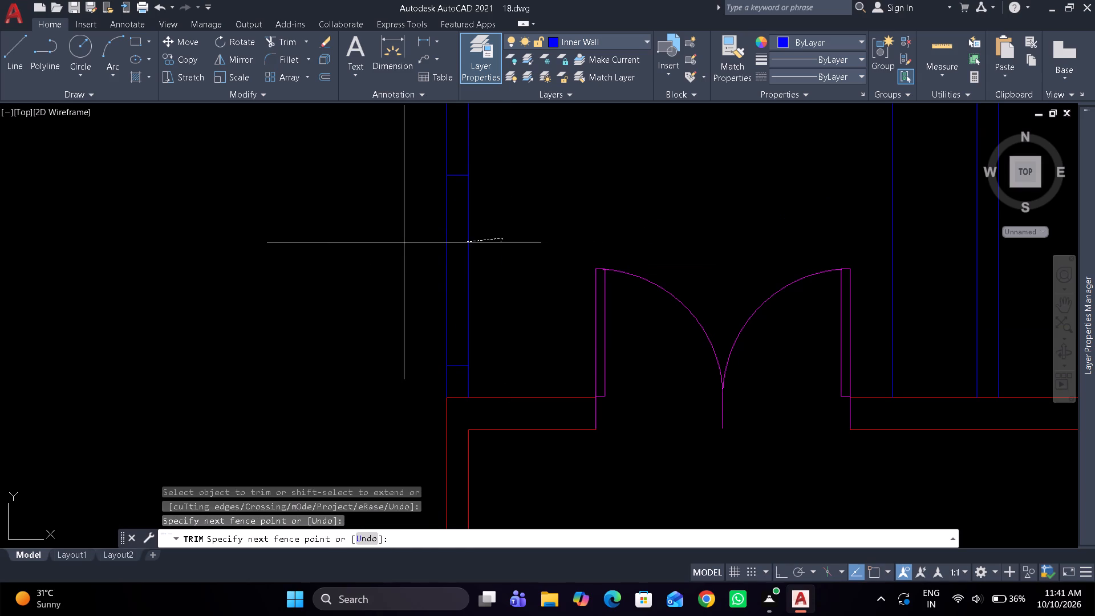
drag(395, 242, 393, 242)
key(space)
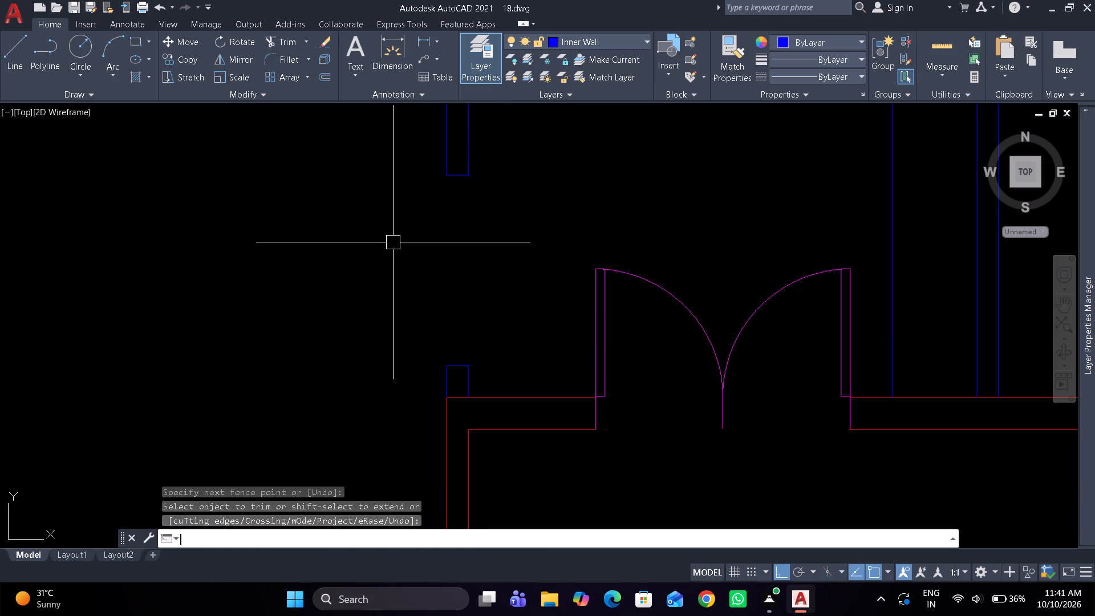
Mirror the door north of the small room about a vertical line just west of it, keeping the original.
scroll(393, 242, down, 2)
middle_drag(392, 249, 408, 392)
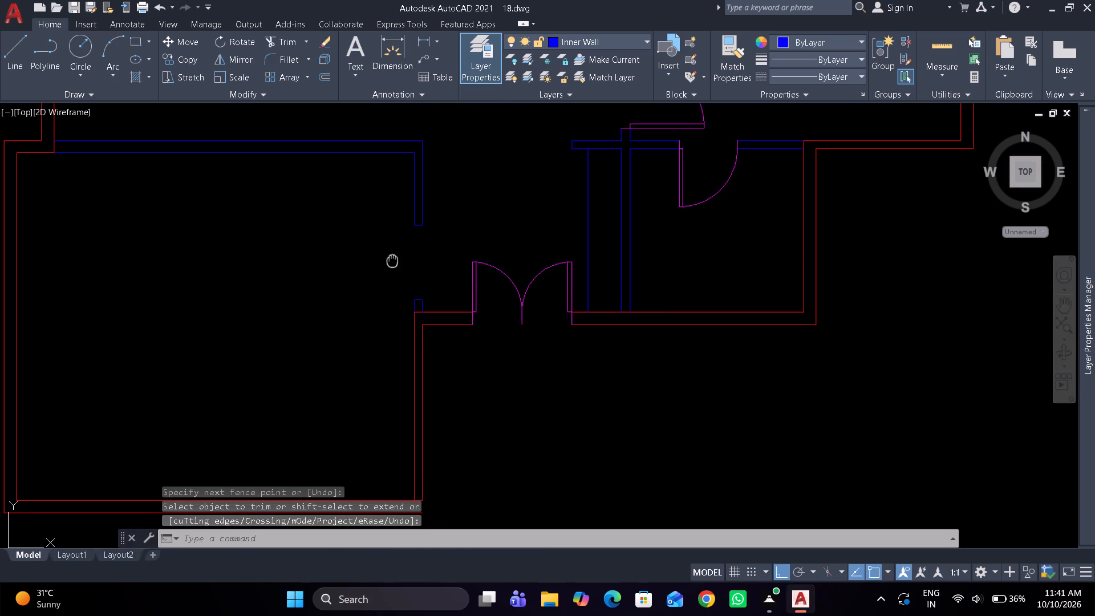
click(686, 254)
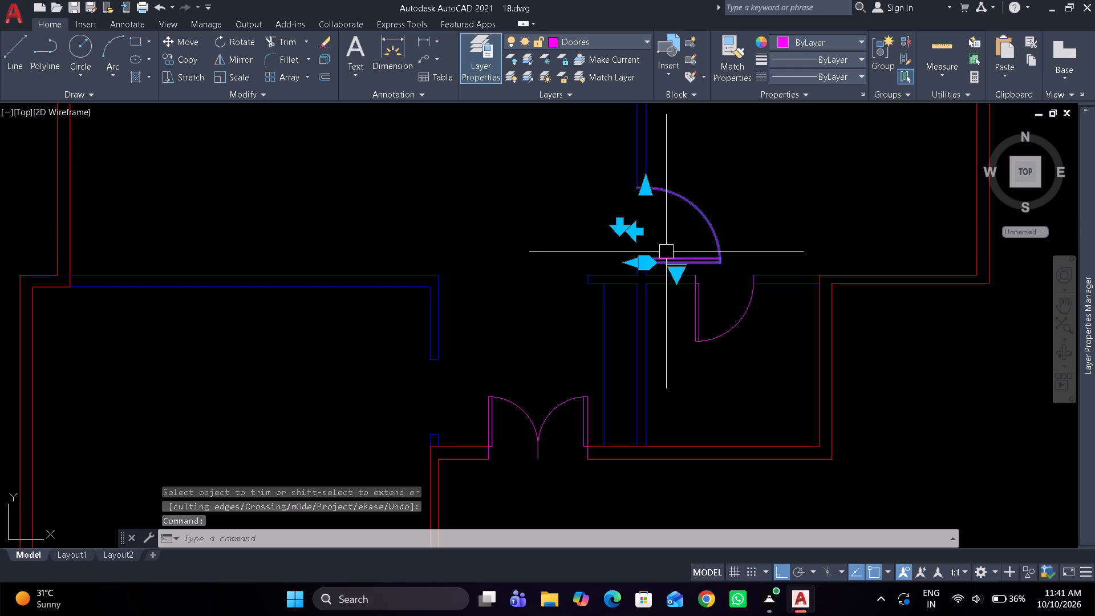
key(m)
key(i)
key(space)
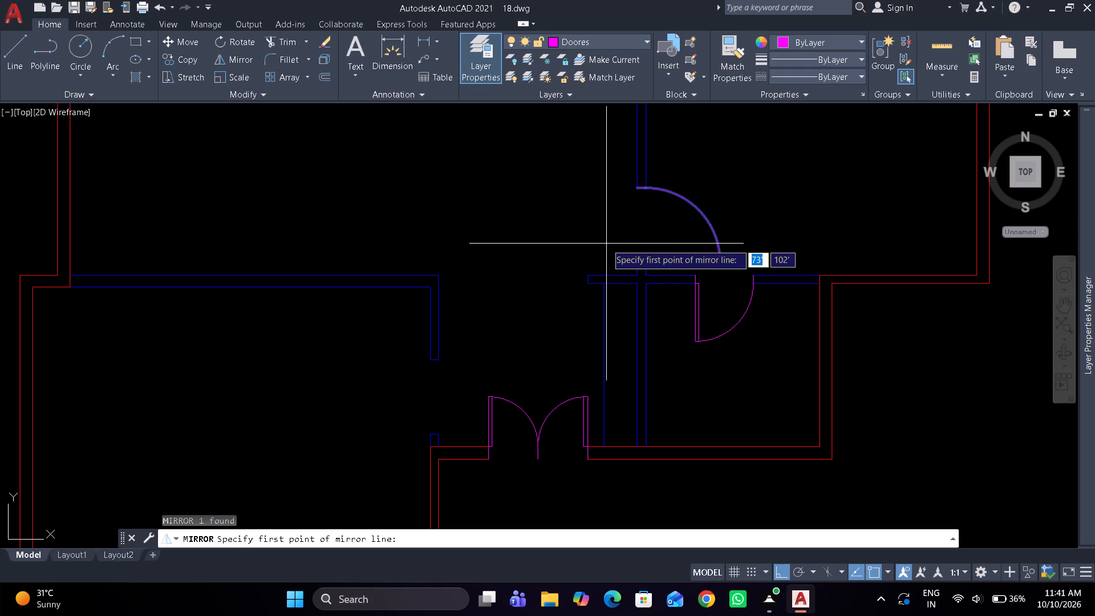
click(606, 244)
click(605, 202)
key(space)
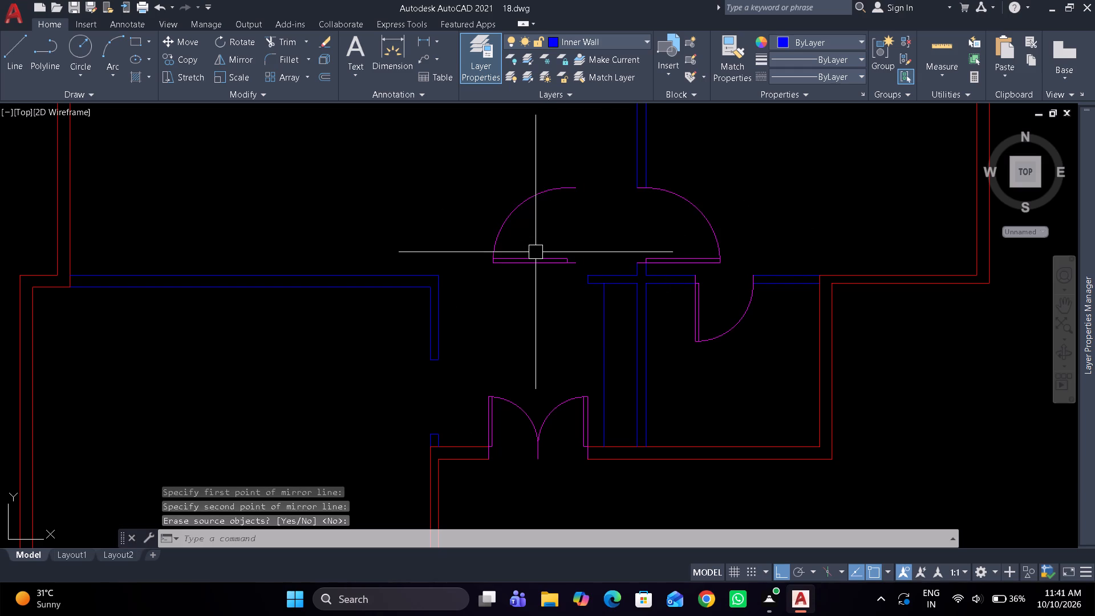
Move the mirrored door copy by its hinge corner onto the south jamb of the opening in the passage's west wall.
drag(536, 253, 529, 277)
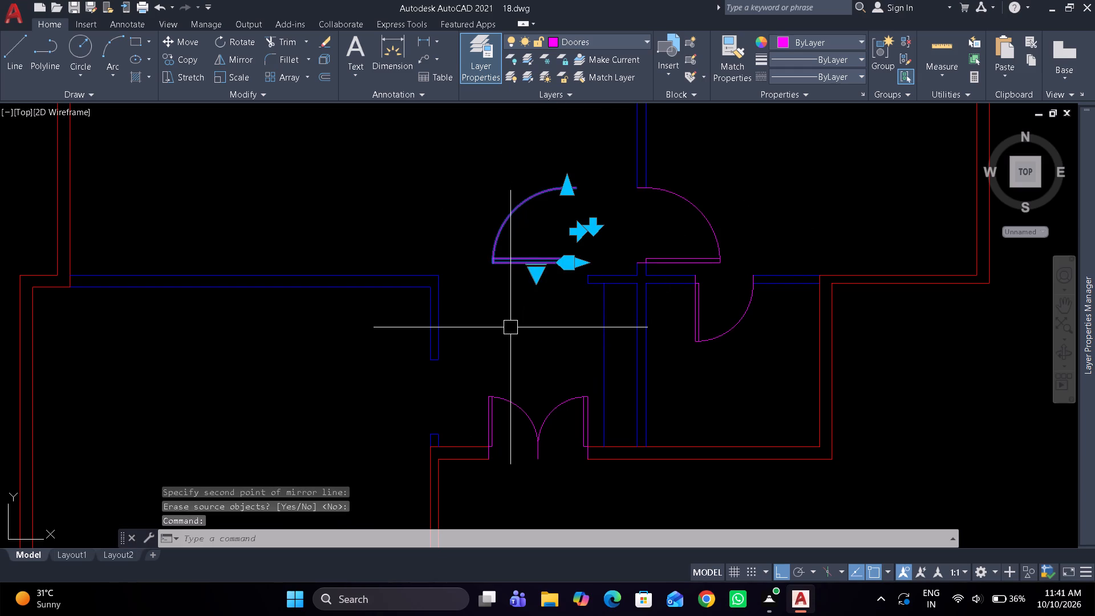
text(m)
key(space)
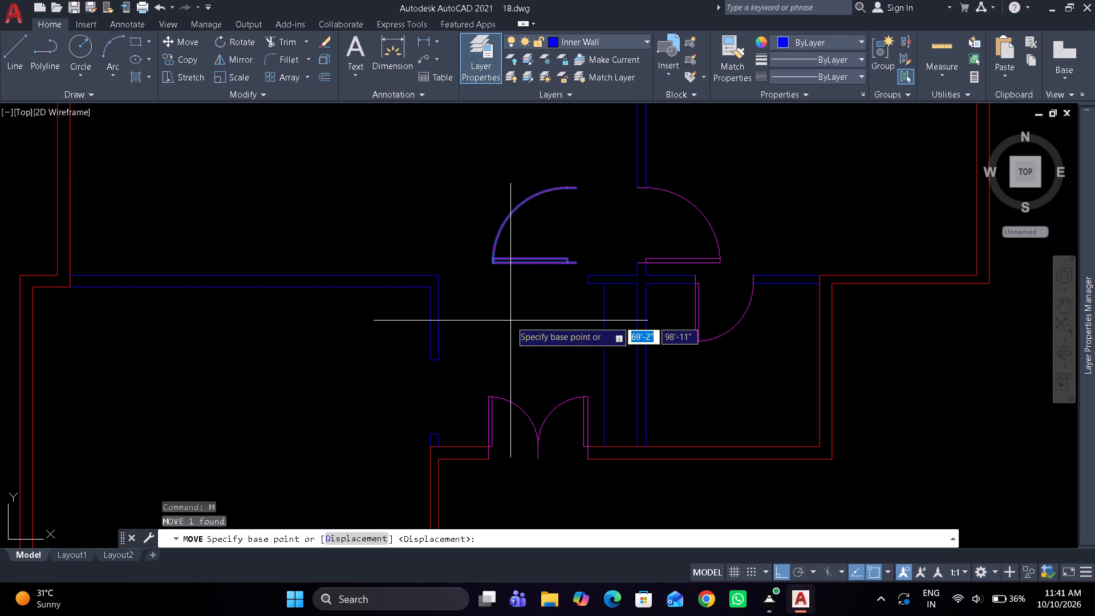
scroll(512, 318, up, 3)
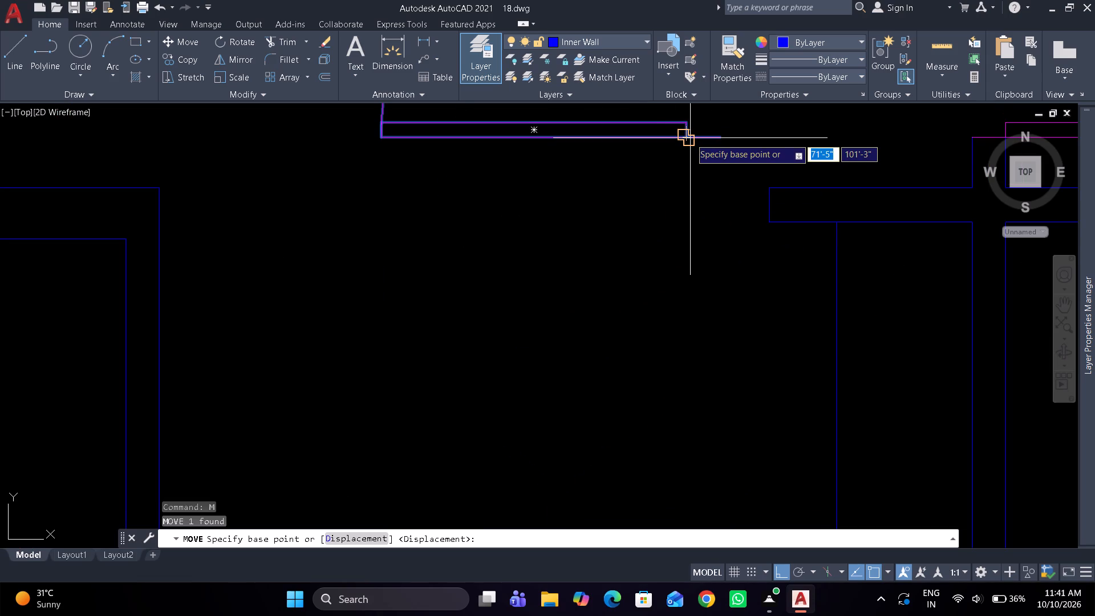
click(690, 138)
scroll(659, 164, down, 3)
scroll(547, 261, up, 2)
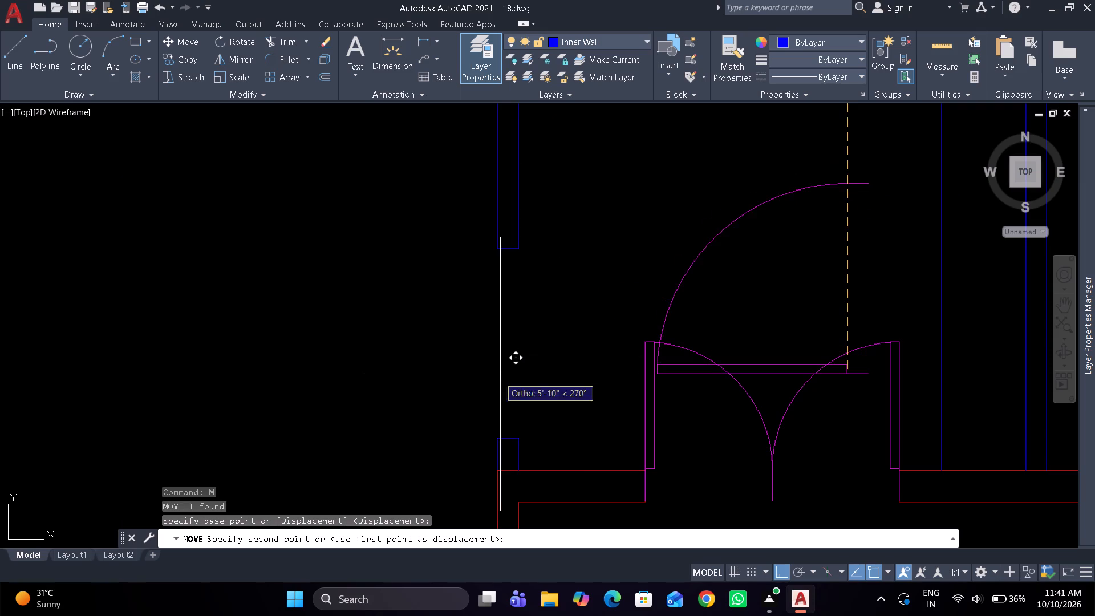
click(493, 441)
scroll(502, 332, down, 3)
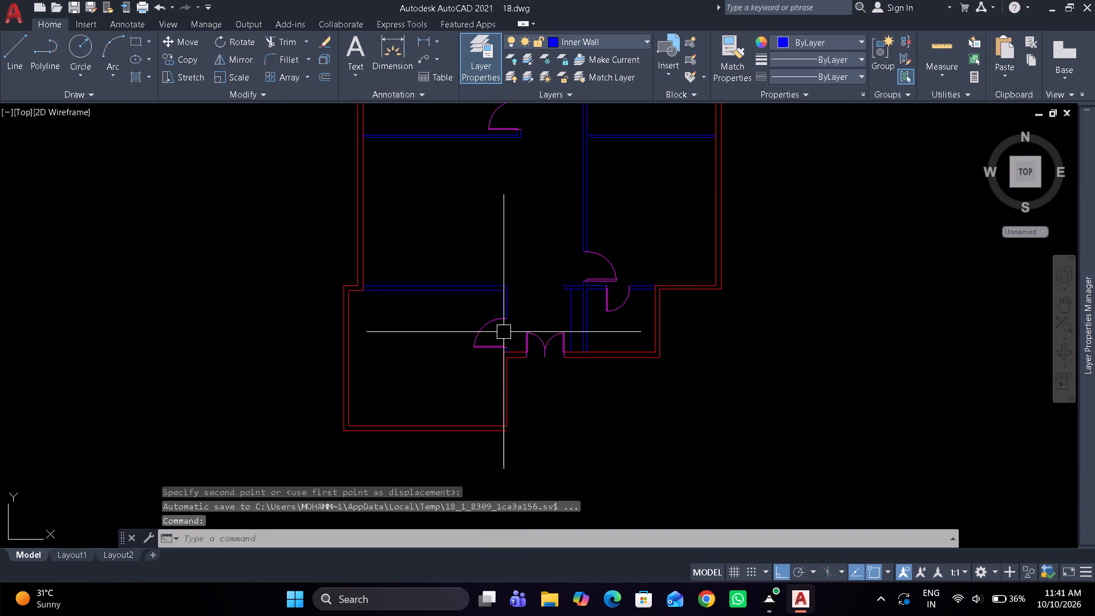
scroll(502, 334, down, 2)
middle_drag(444, 354, 467, 337)
middle_click(467, 337)
middle_click(467, 337)
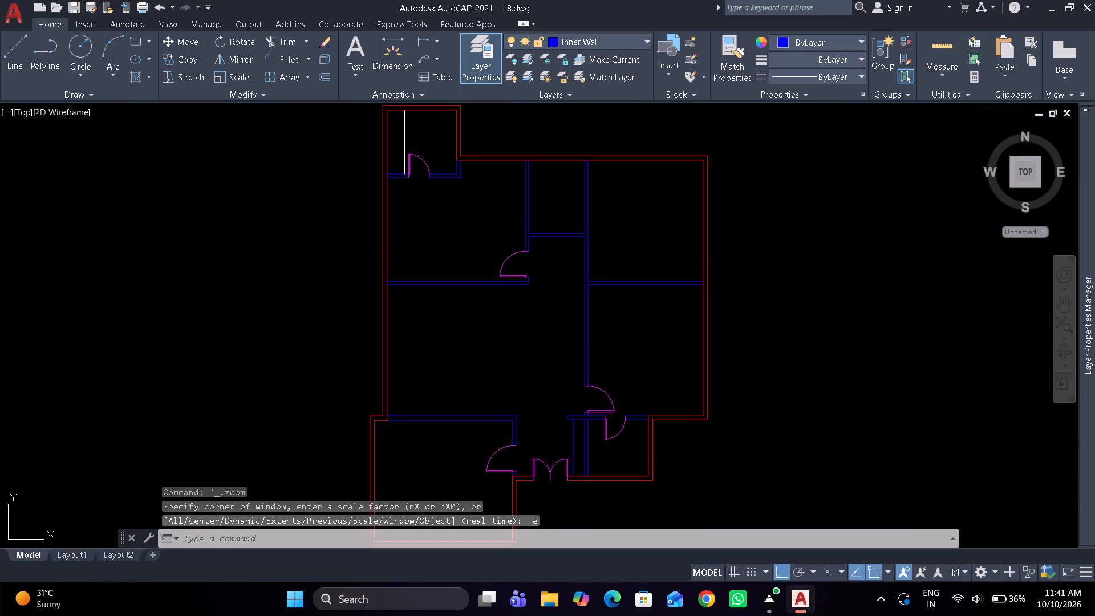
Mirror the northwest room's passage door and its jamb lines about the passage's vertical centreline, keeping the originals.
scroll(572, 260, up, 3)
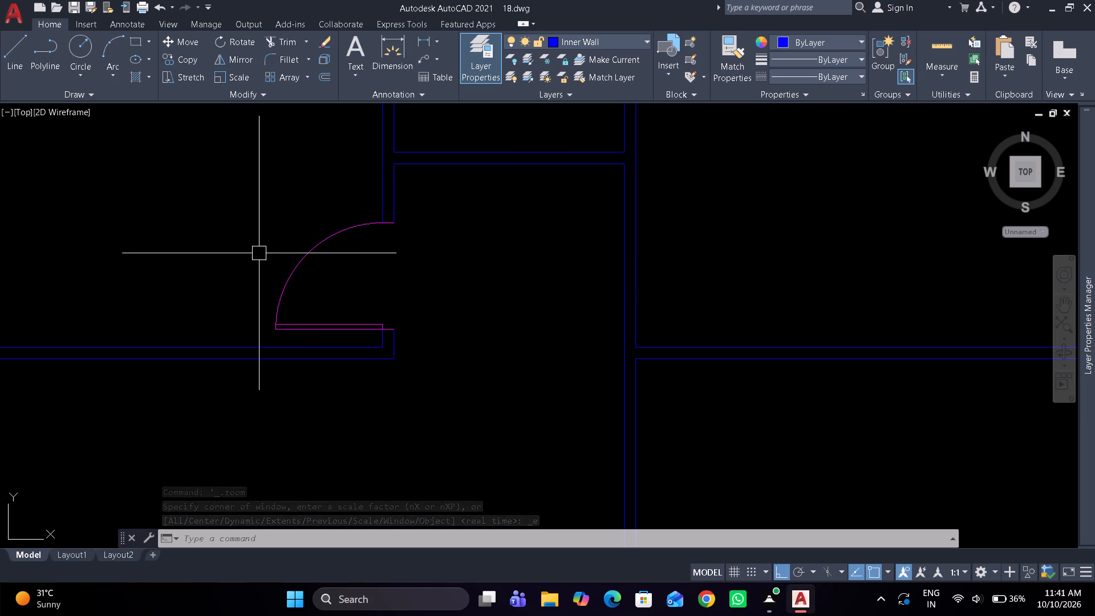
click(253, 198)
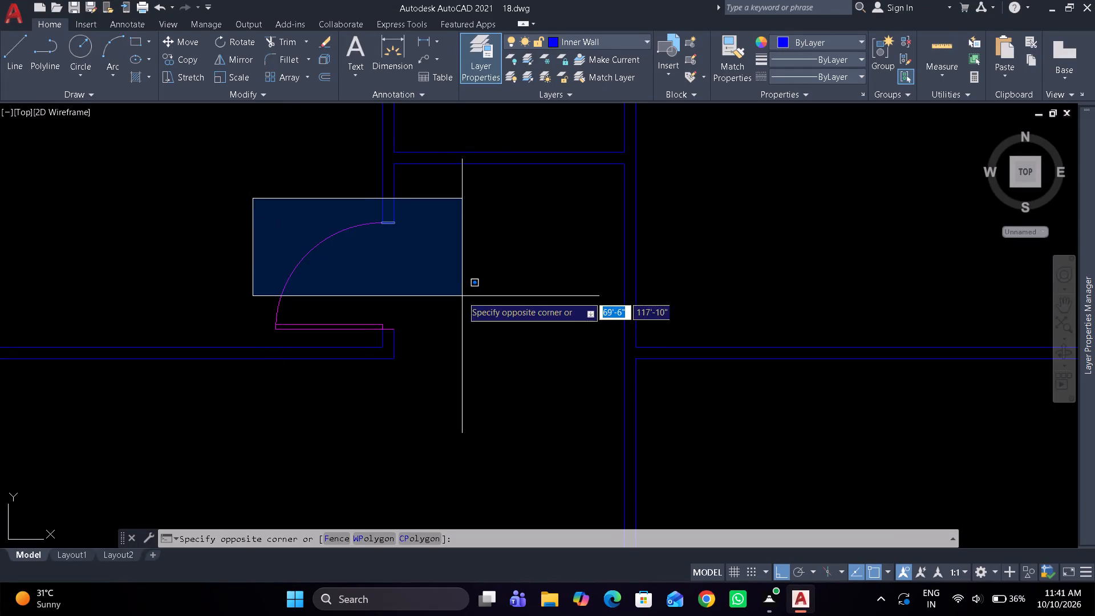
click(478, 339)
text(mi)
key(space)
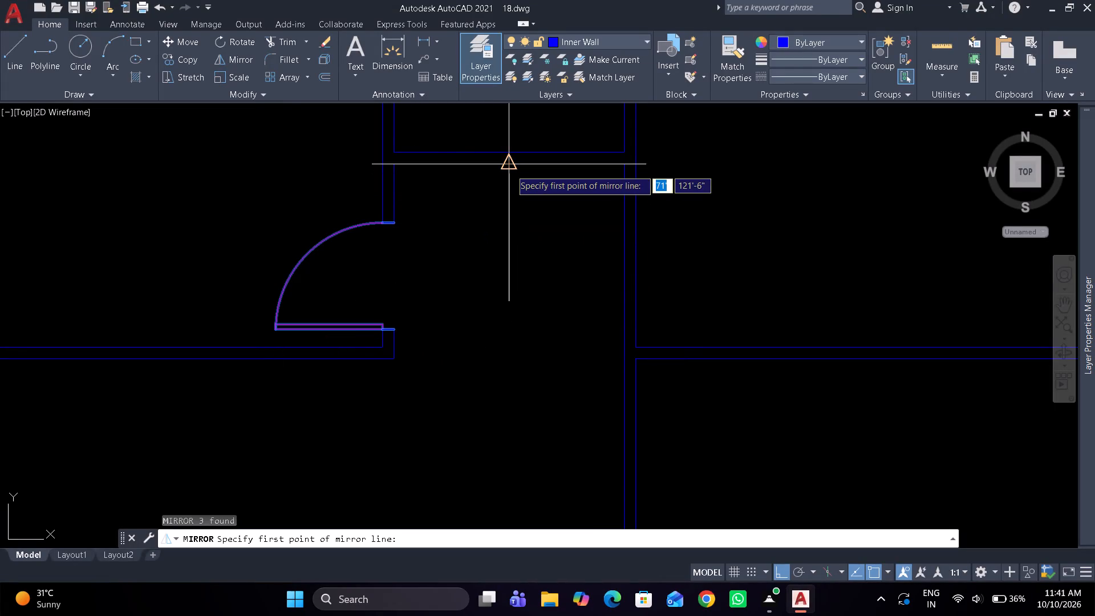
click(510, 169)
click(508, 245)
key(space)
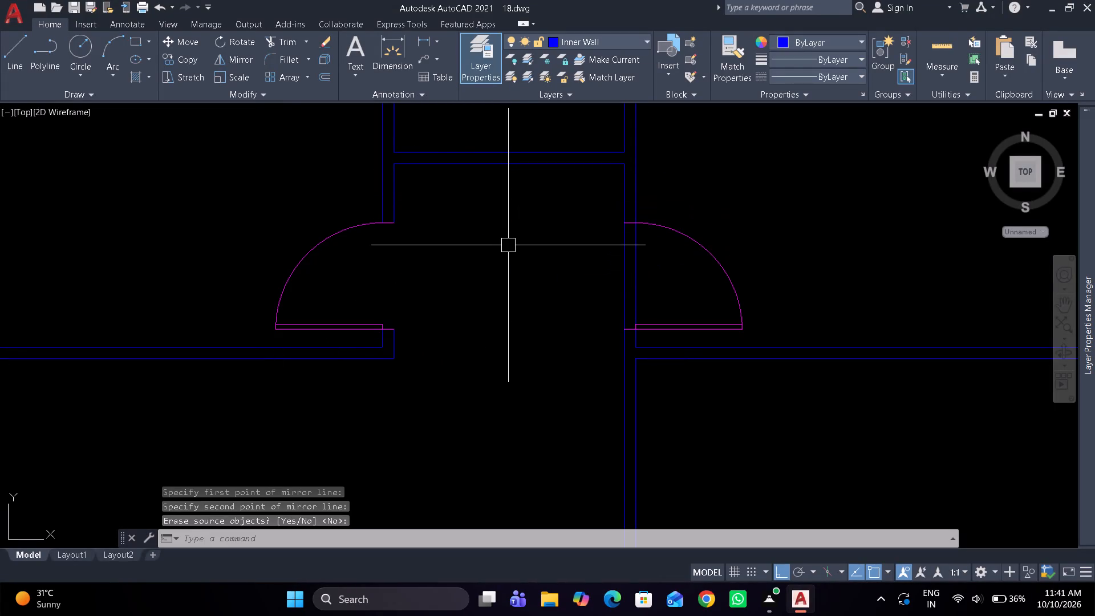
Trim both faces of the passage's east wall between the mirrored jamb lines, including the wall piece beside the door leaf.
text(tr)
key(space)
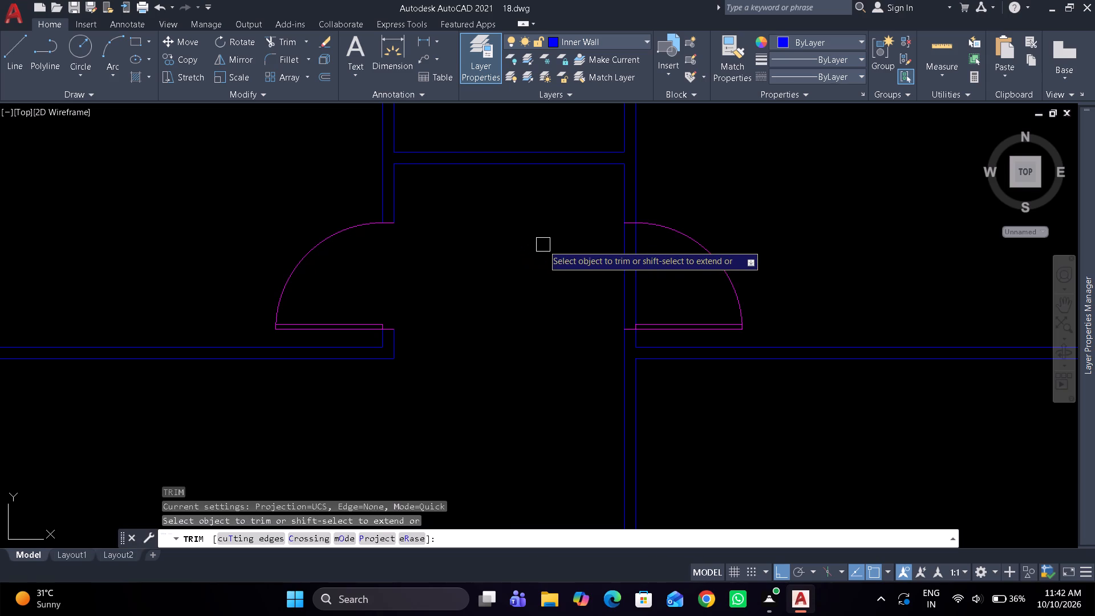
scroll(544, 245, up, 1)
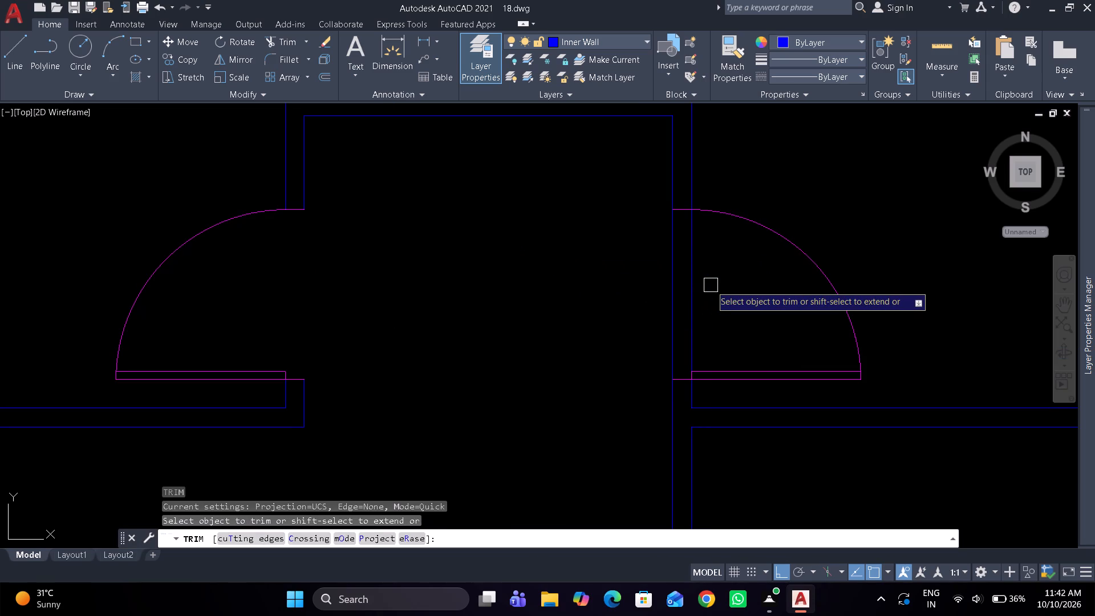
drag(711, 285, 611, 273)
key(space)
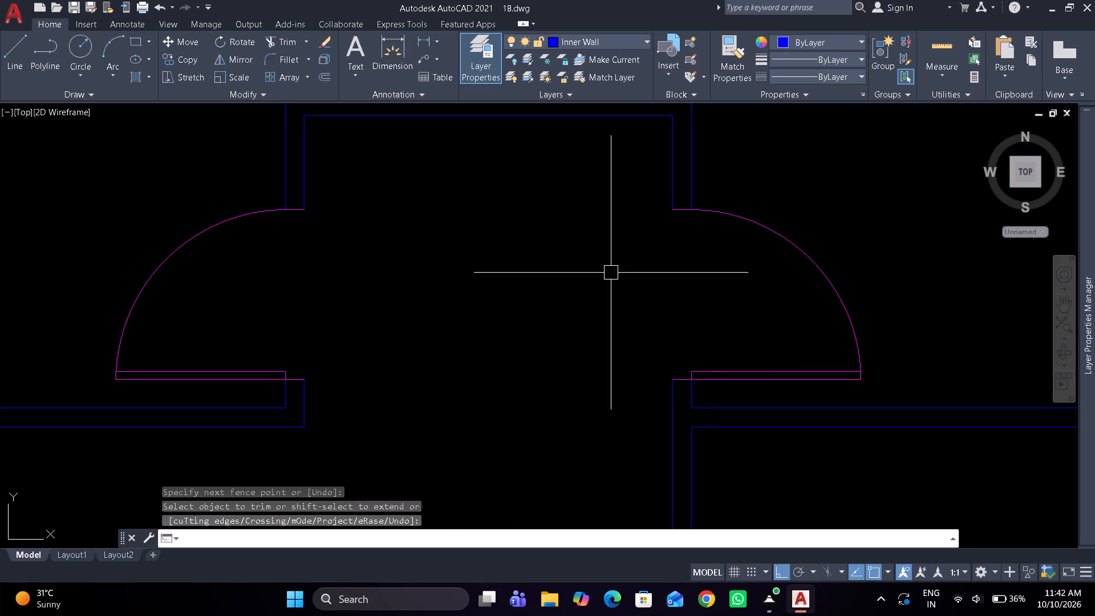
scroll(689, 366, up, 5)
key(space)
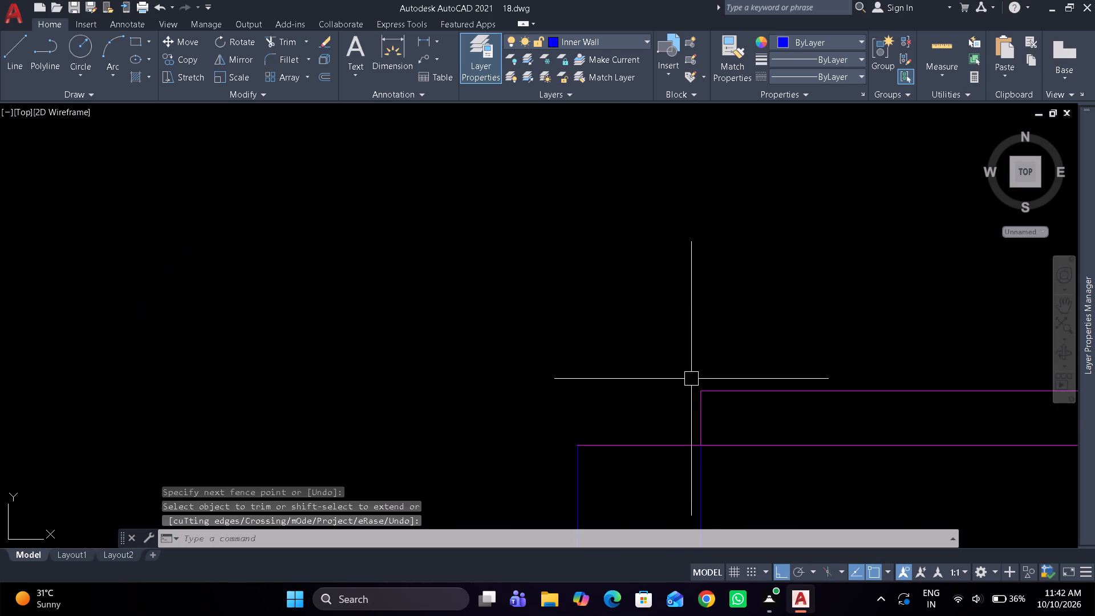
click(704, 407)
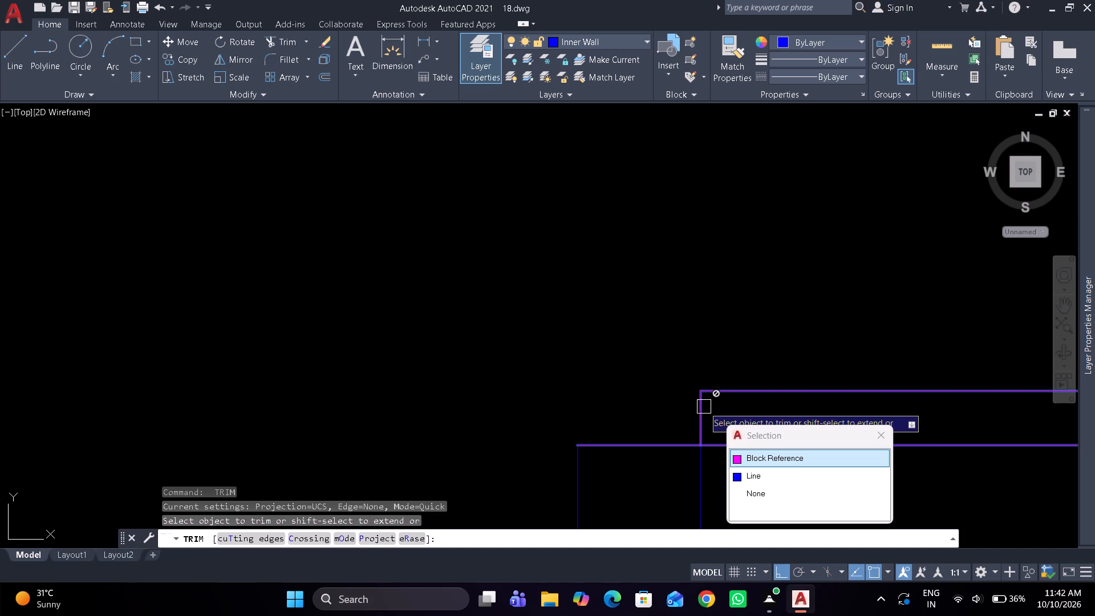
click(759, 476)
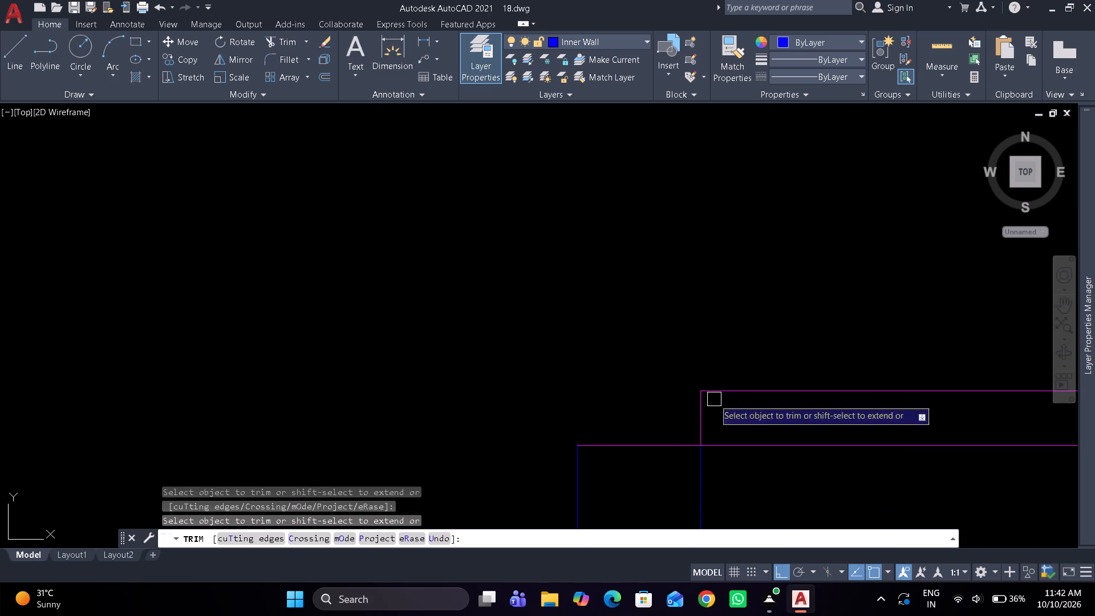
key(space)
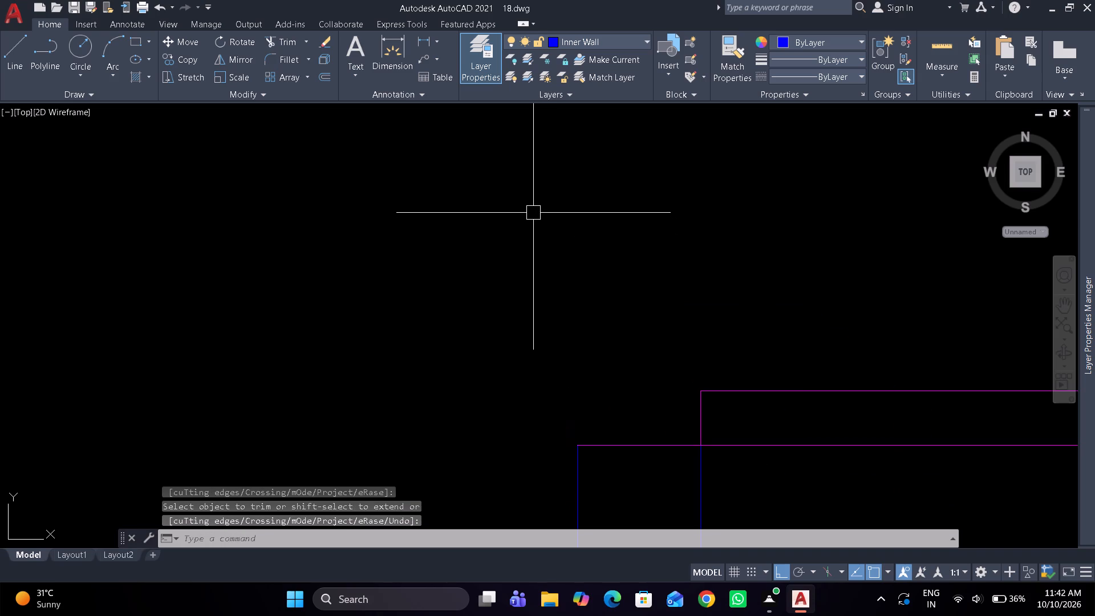
Save the drawing.
scroll(526, 212, down, 6)
middle_click(509, 209)
middle_click(509, 209)
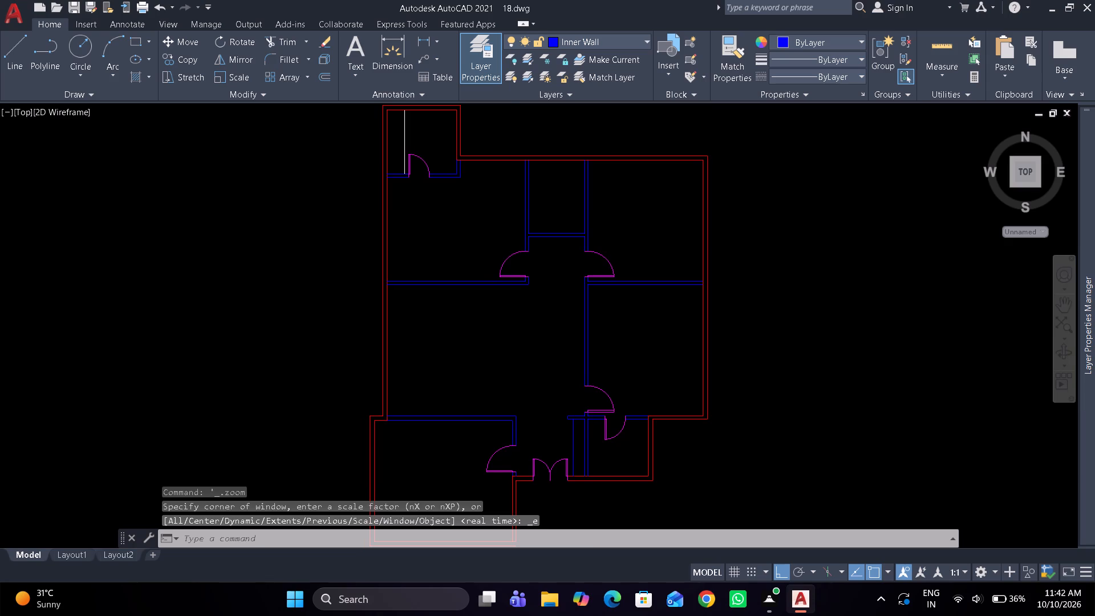
key(ctrl+s)
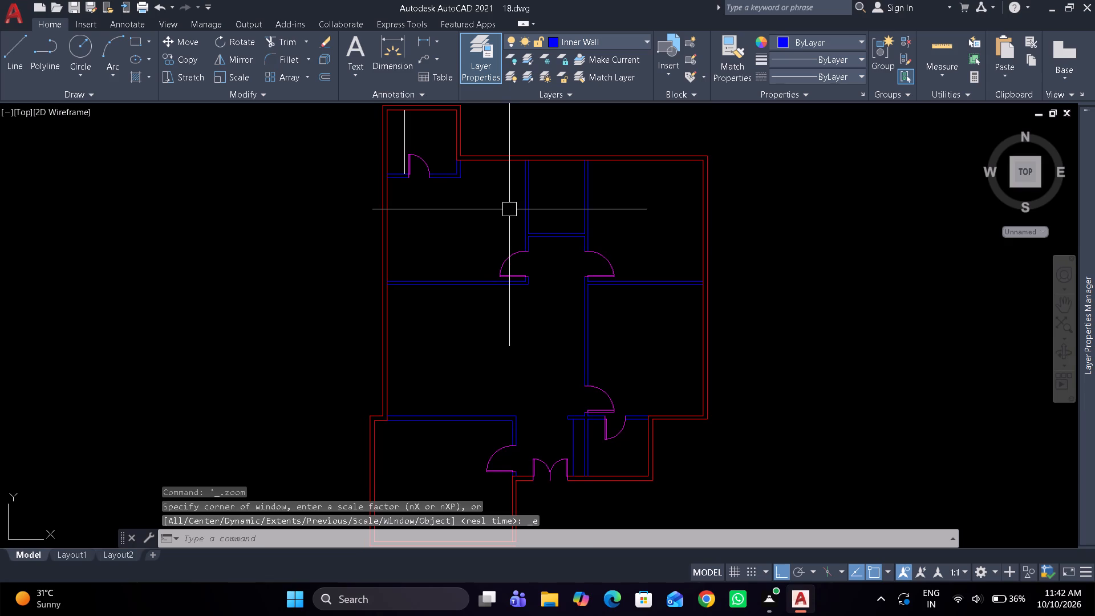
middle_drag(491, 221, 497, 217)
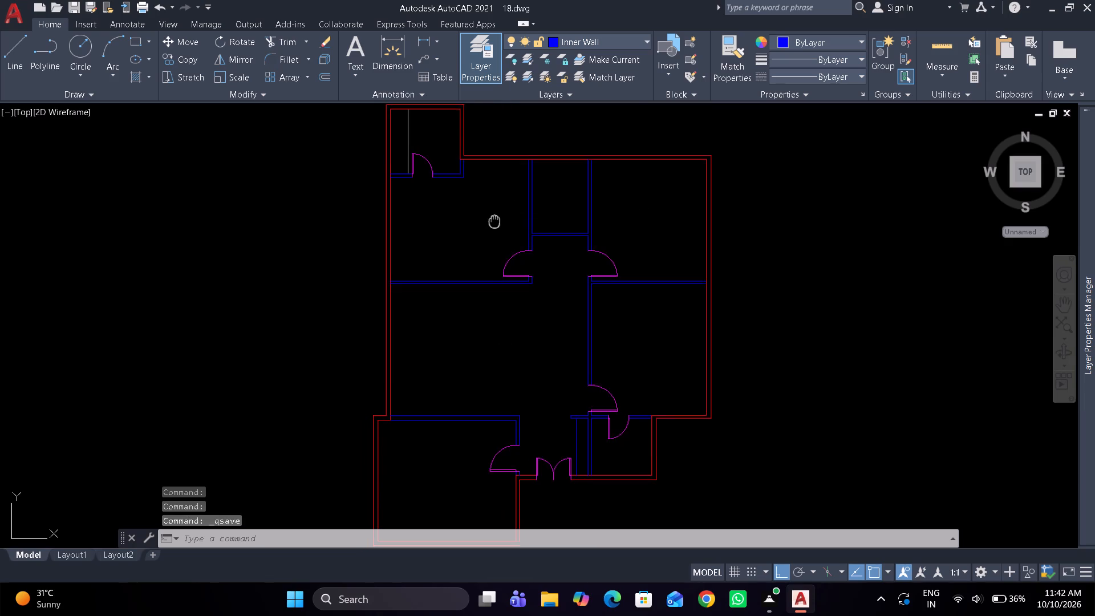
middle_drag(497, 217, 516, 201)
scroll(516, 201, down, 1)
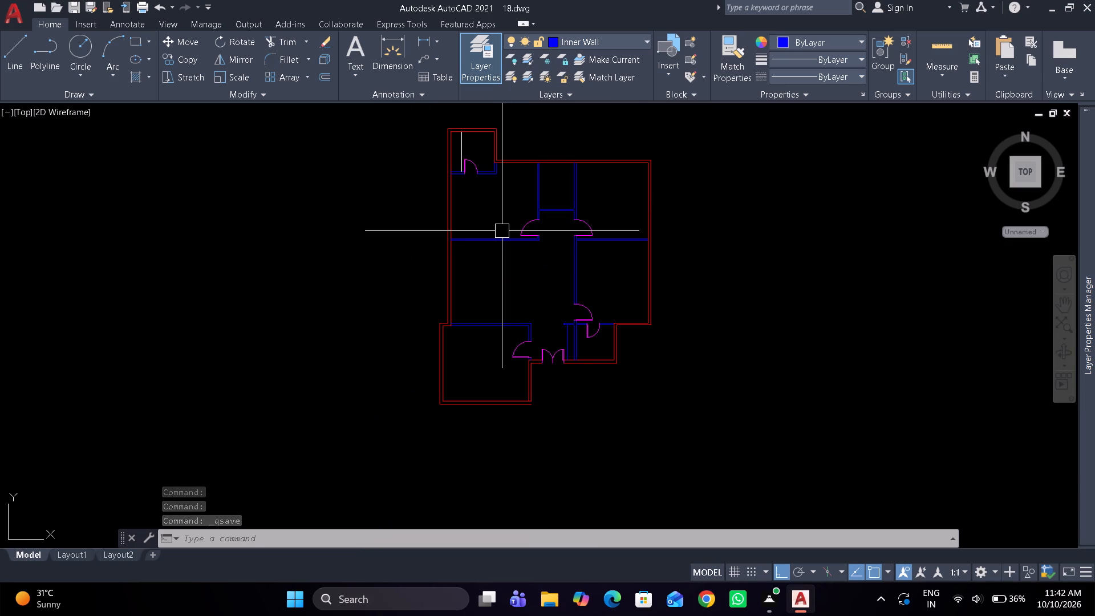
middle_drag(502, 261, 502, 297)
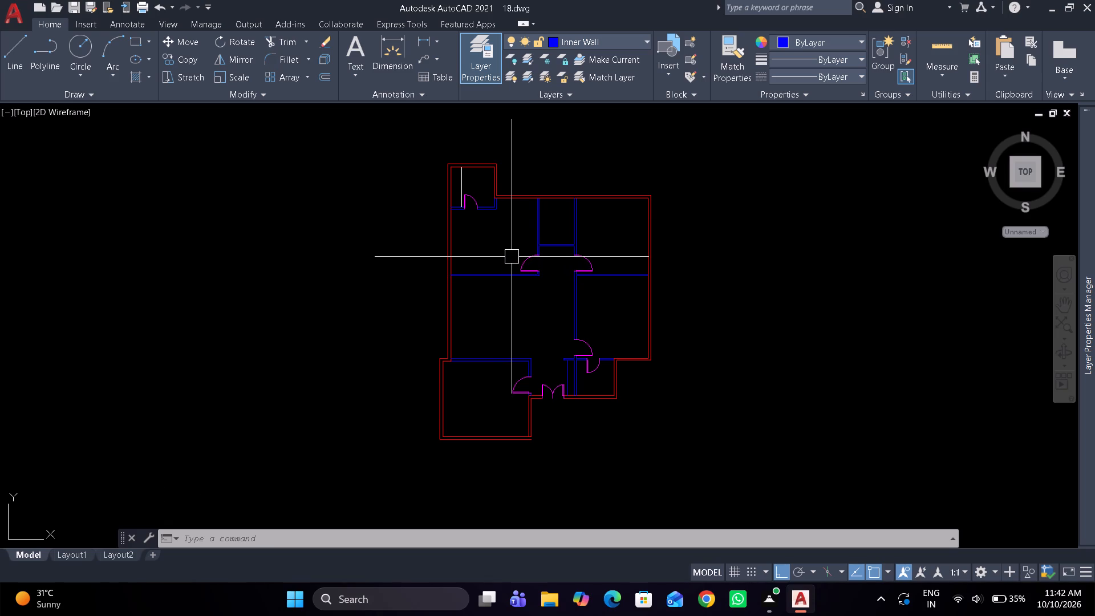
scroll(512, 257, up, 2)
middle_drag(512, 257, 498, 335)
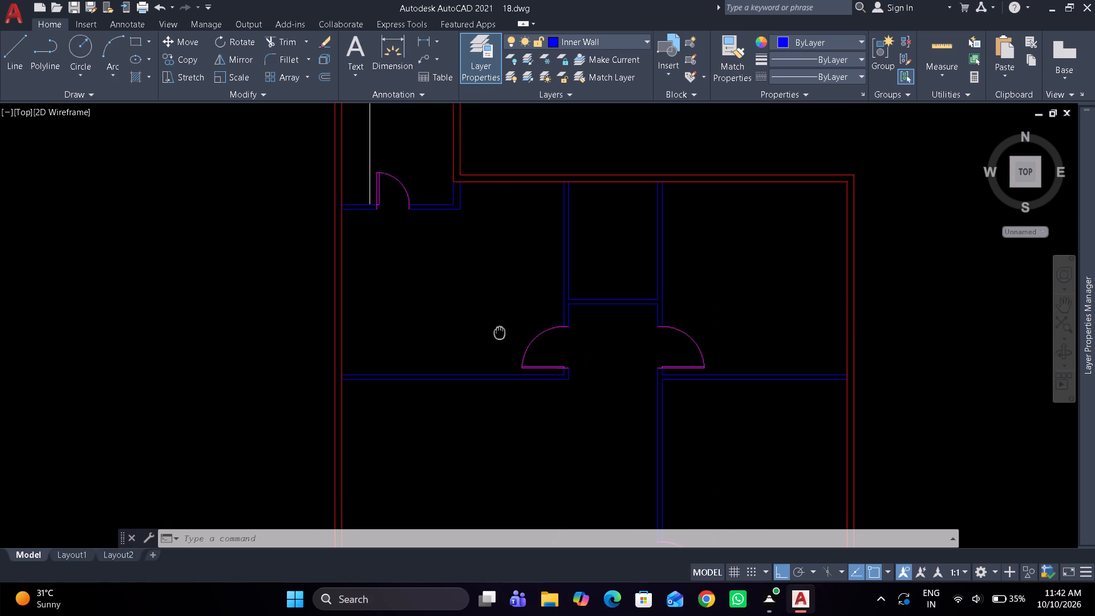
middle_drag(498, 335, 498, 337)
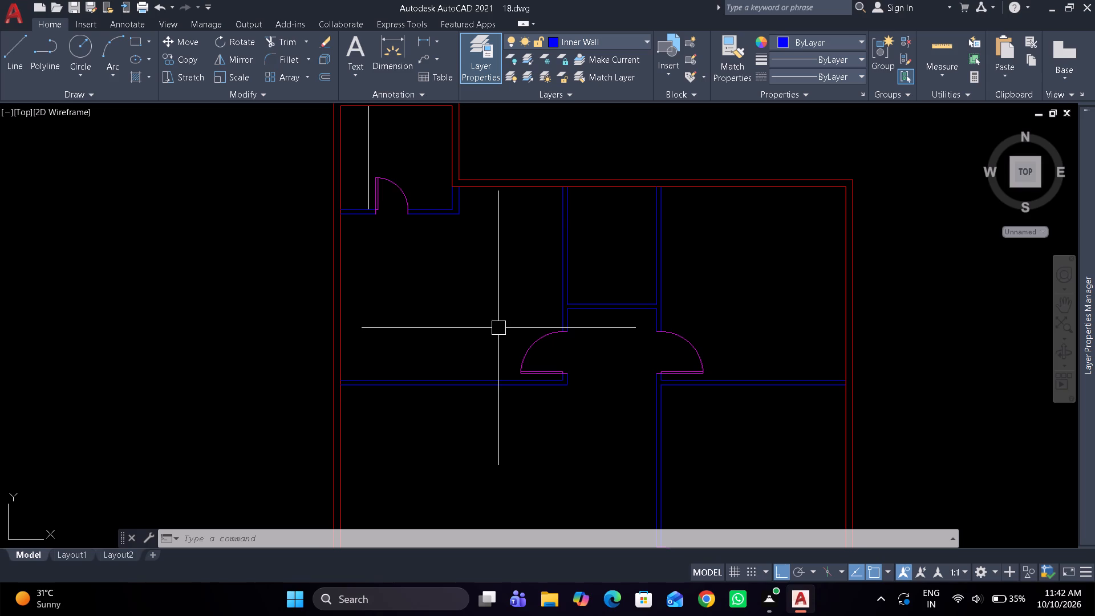
Offset the outer face of the east wall of the narrow room north of the passage 2' to the west.
scroll(616, 223, up, 2)
middle_drag(616, 223, 597, 232)
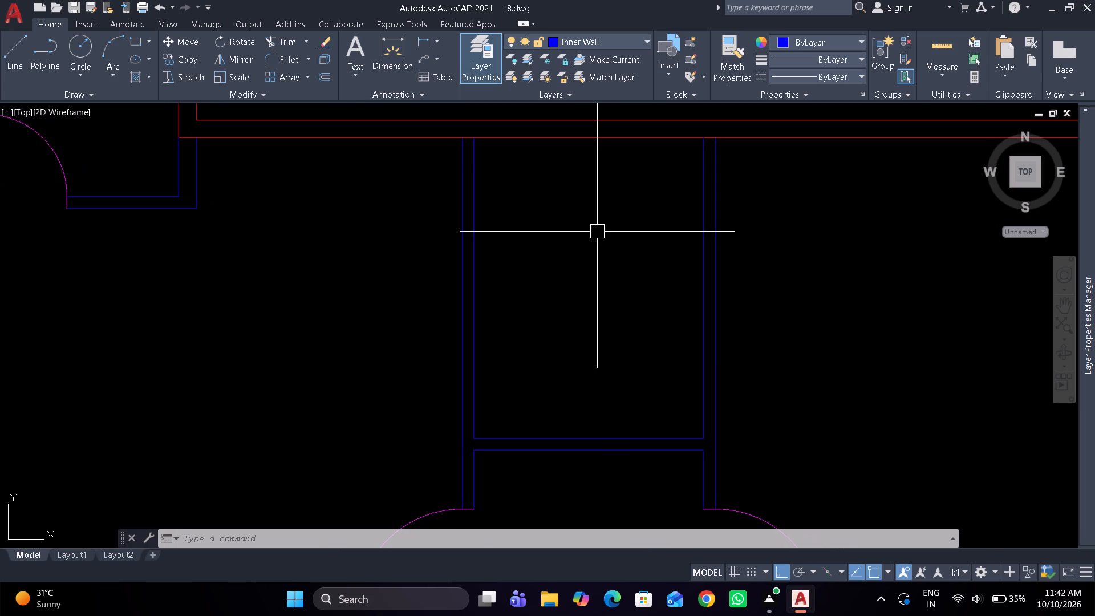
scroll(597, 232, up, 1)
scroll(591, 243, down, 1)
middle_drag(591, 244, 541, 256)
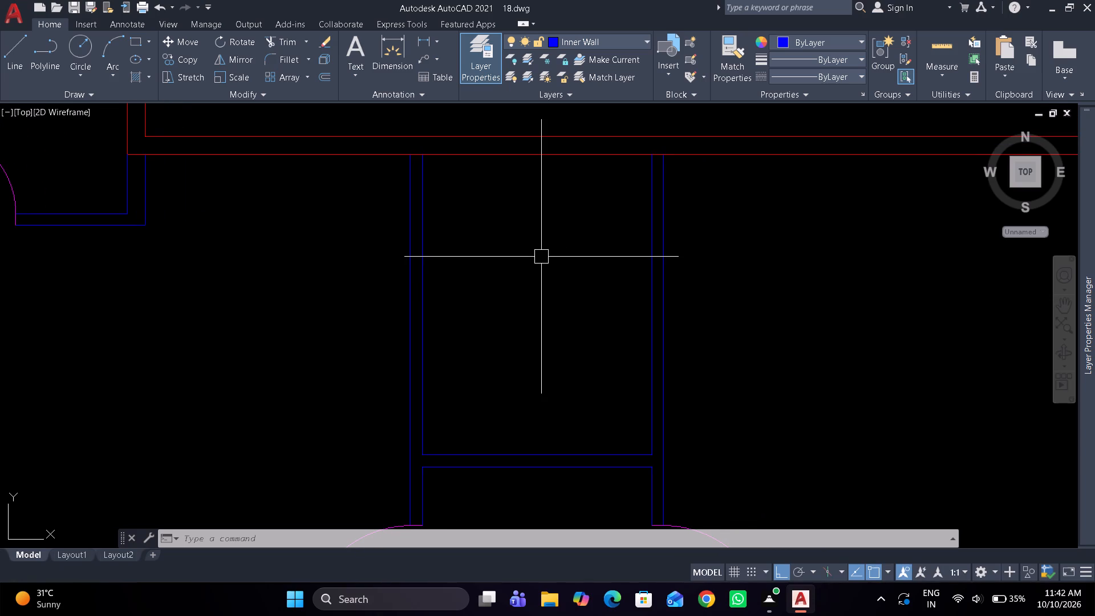
text(o 2')
key(Return)
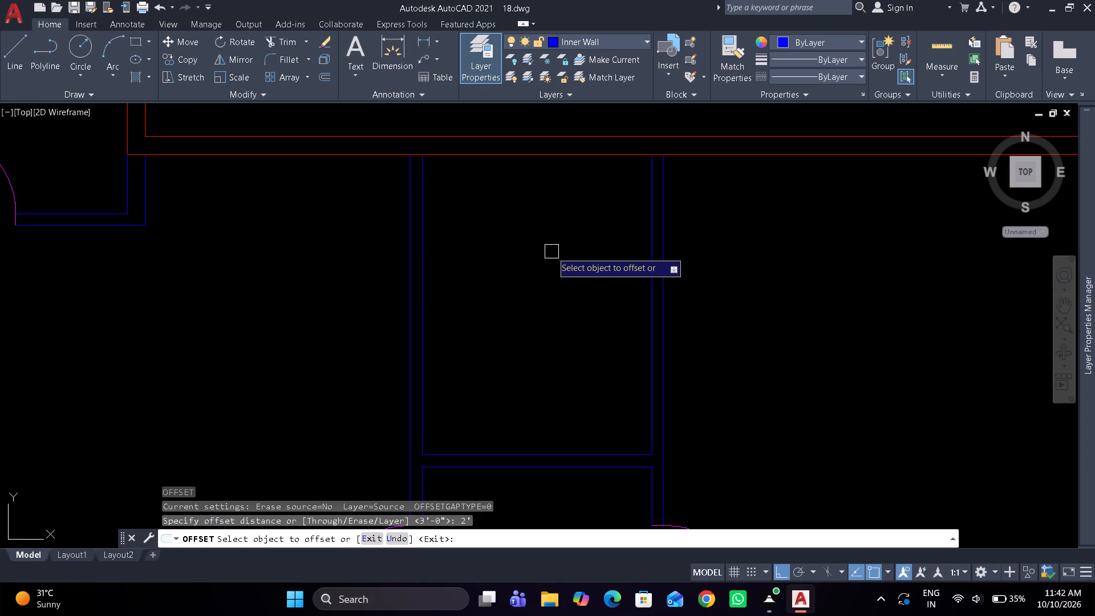
middle_drag(551, 252, 451, 311)
scroll(587, 285, up, 1)
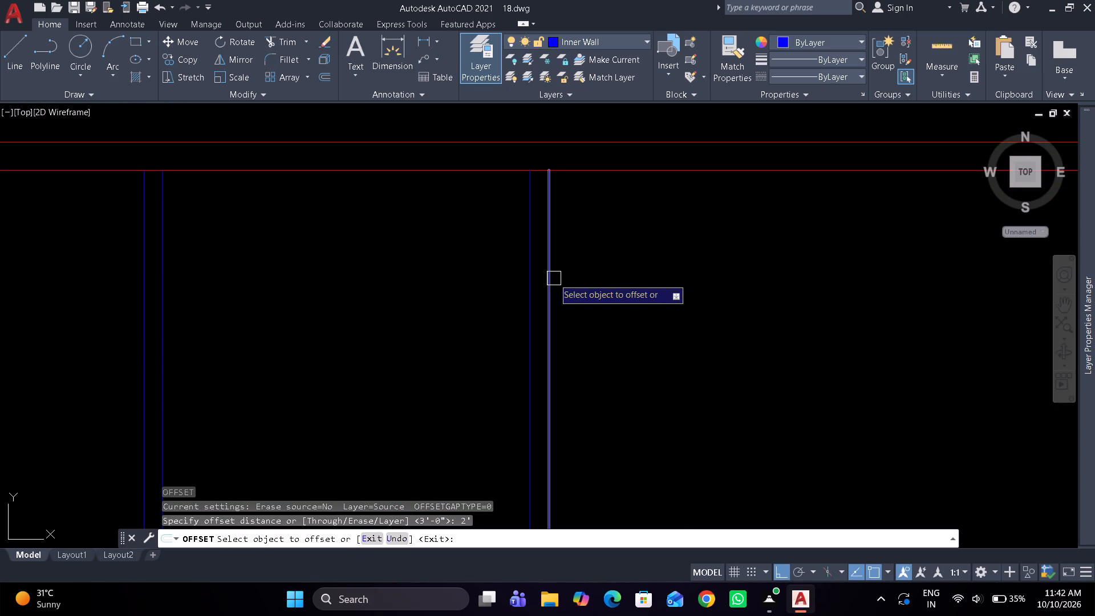
drag(553, 278, 546, 275)
click(345, 279)
scroll(346, 279, down, 2)
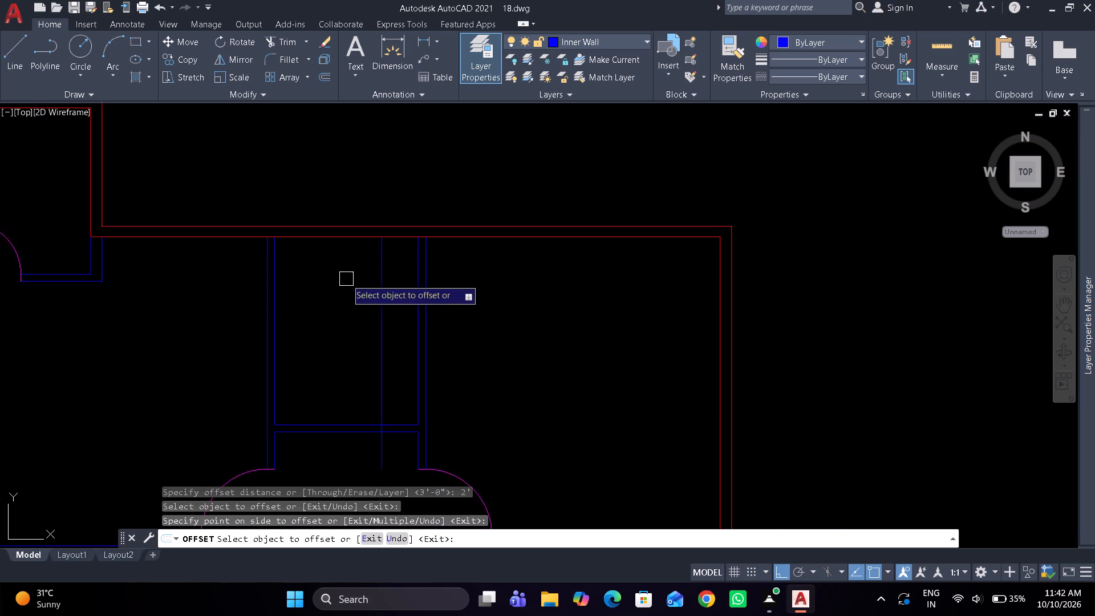
middle_drag(348, 279, 451, 189)
scroll(445, 245, up, 1)
key(space)
Trim the part of the new vertical line that extends south past the narrow room's south wall.
key(t)
key(r)
key(space)
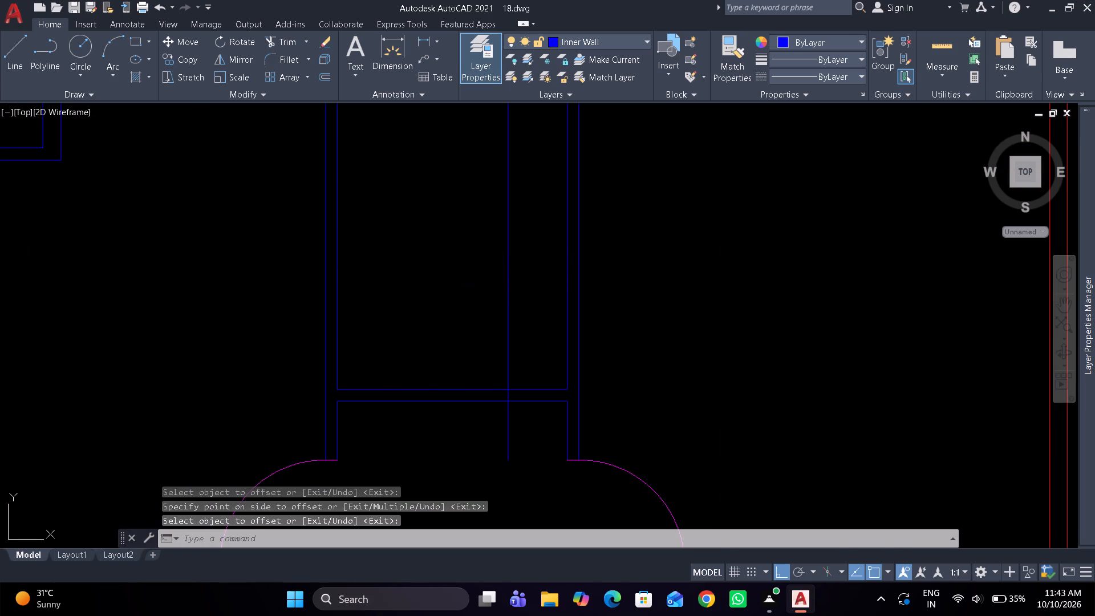
click(505, 414)
key(space)
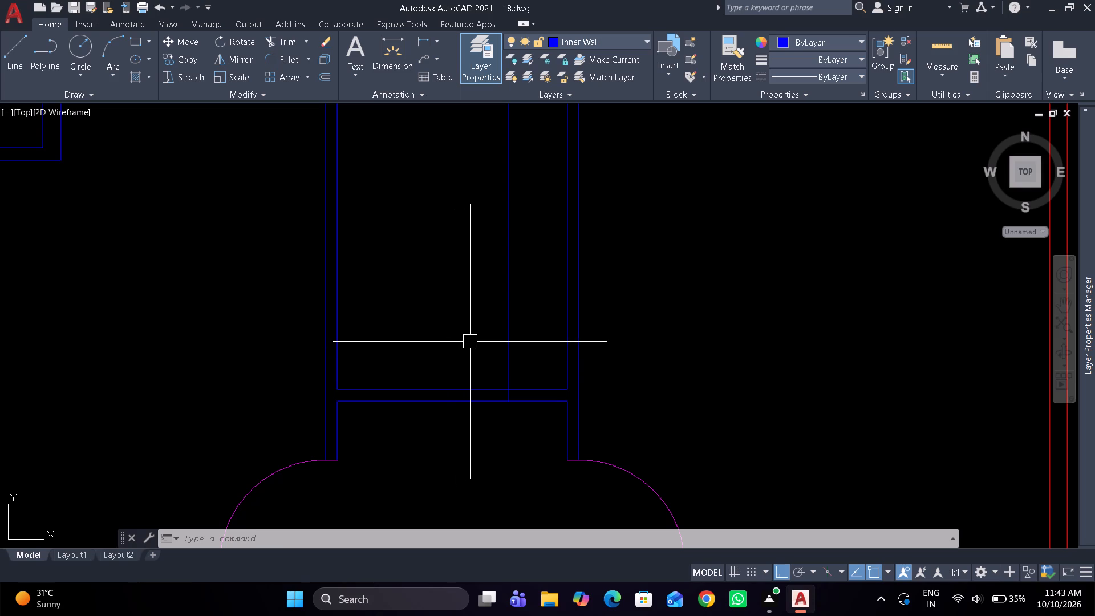
Offset the new vertical line inside the narrow room 4" to the west to form the second wall face.
scroll(526, 351, down, 2)
middle_drag(528, 353, 575, 350)
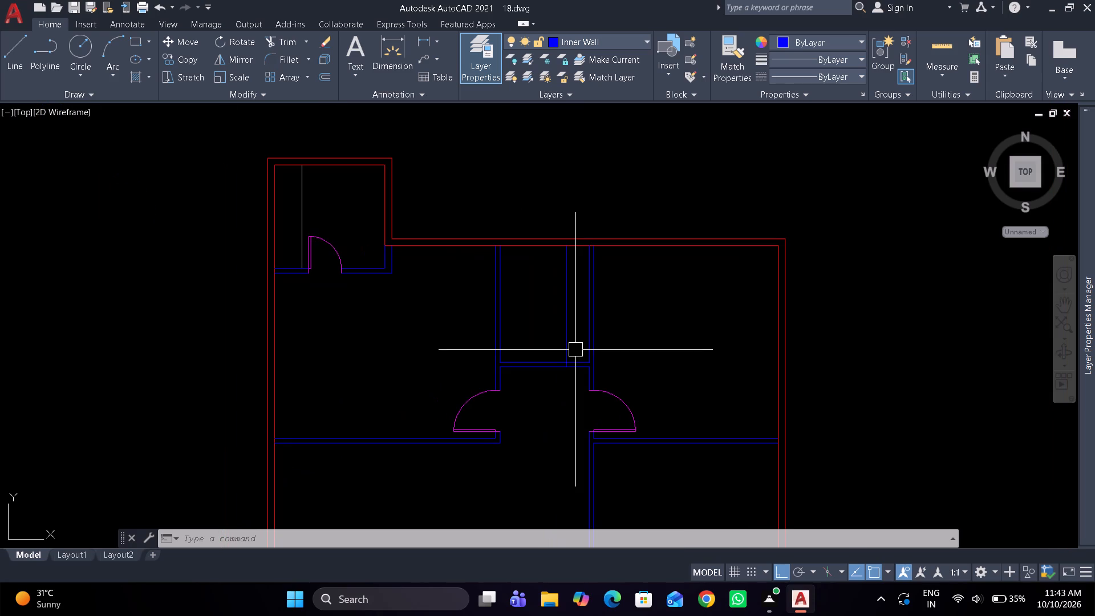
scroll(581, 347, up, 1)
middle_drag(581, 347, 581, 407)
scroll(579, 357, up, 1)
text(o 4")
key(Return)
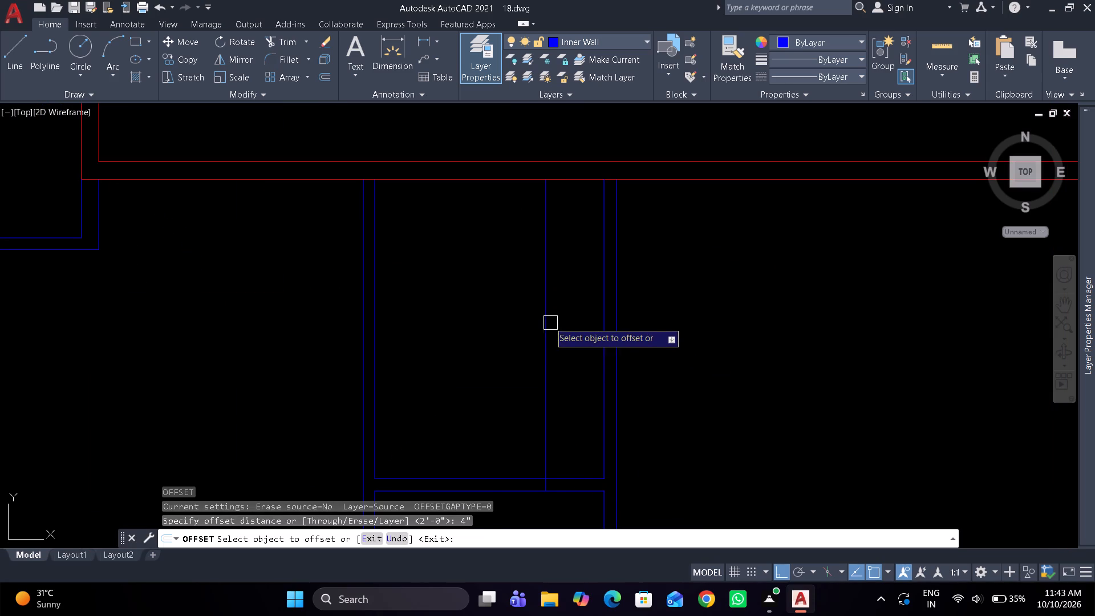
drag(545, 315, 521, 320)
click(476, 330)
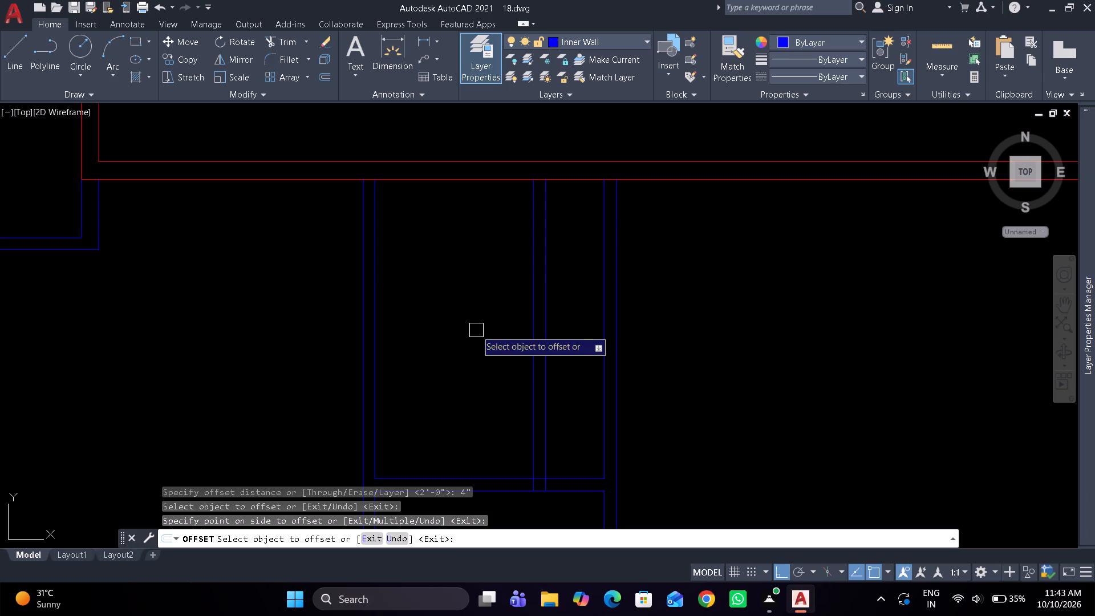
key(space)
middle_drag(513, 366, 514, 299)
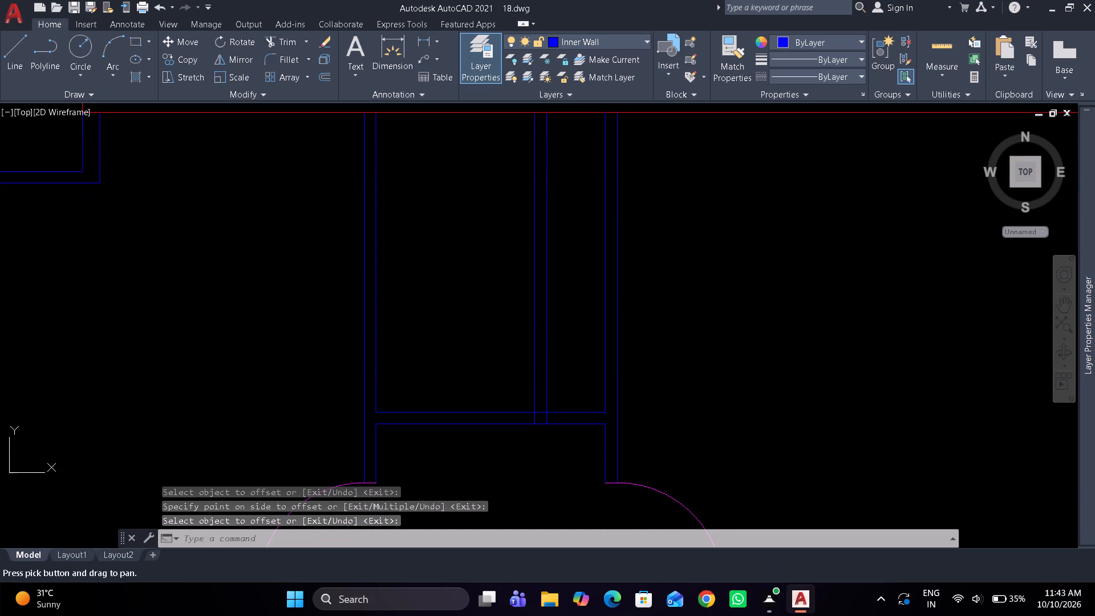
Offset the north, west and south inner wall faces of the narrow room 2' into the room.
scroll(516, 334, down, 1)
middle_drag(538, 426, 533, 375)
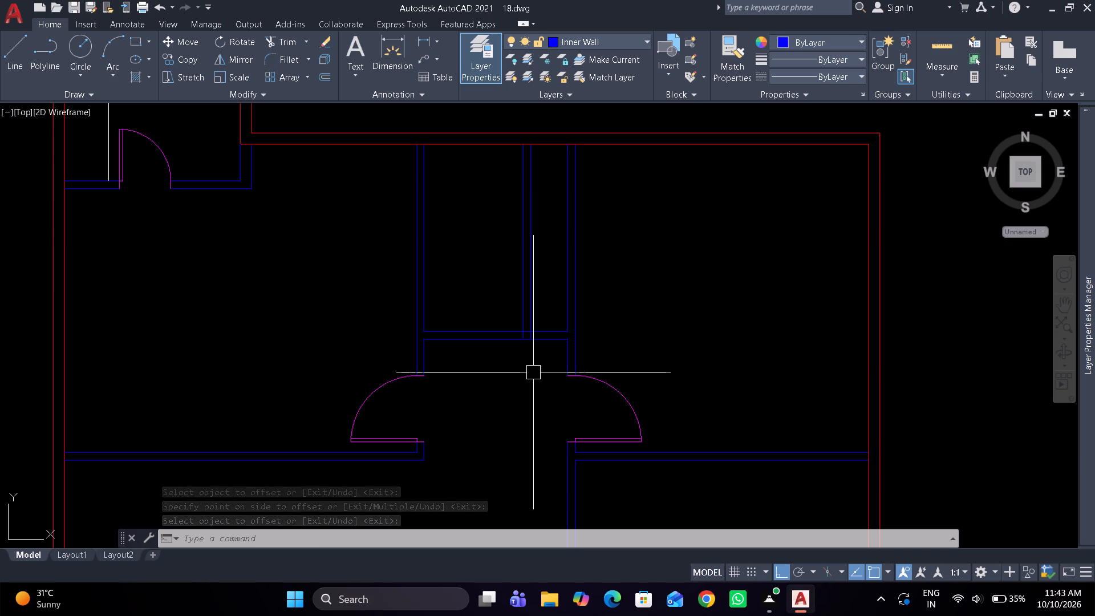
scroll(546, 333, up, 1)
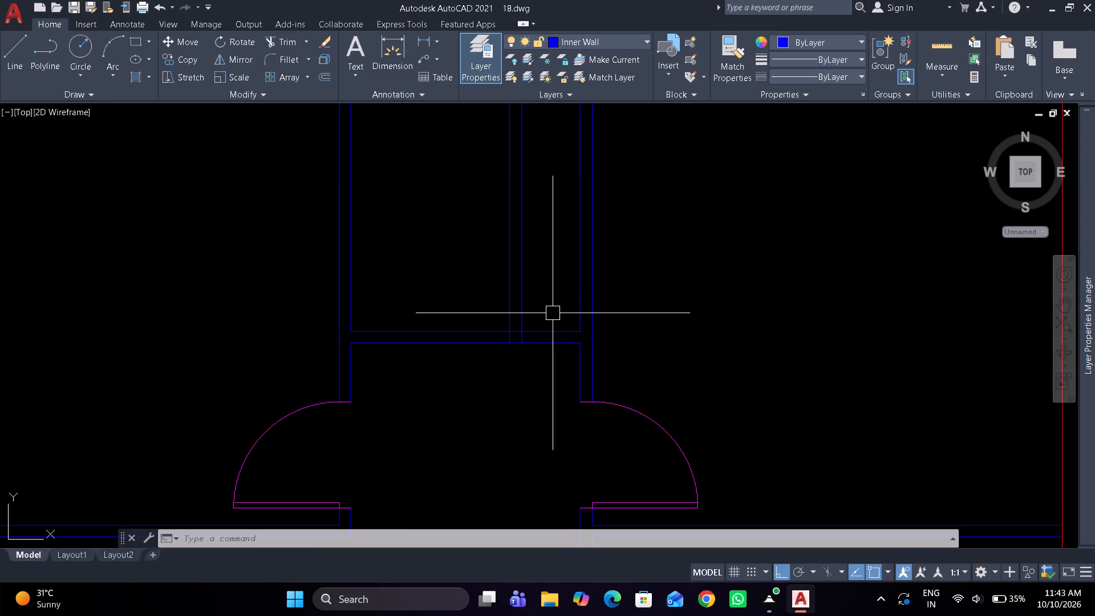
scroll(553, 313, up, 1)
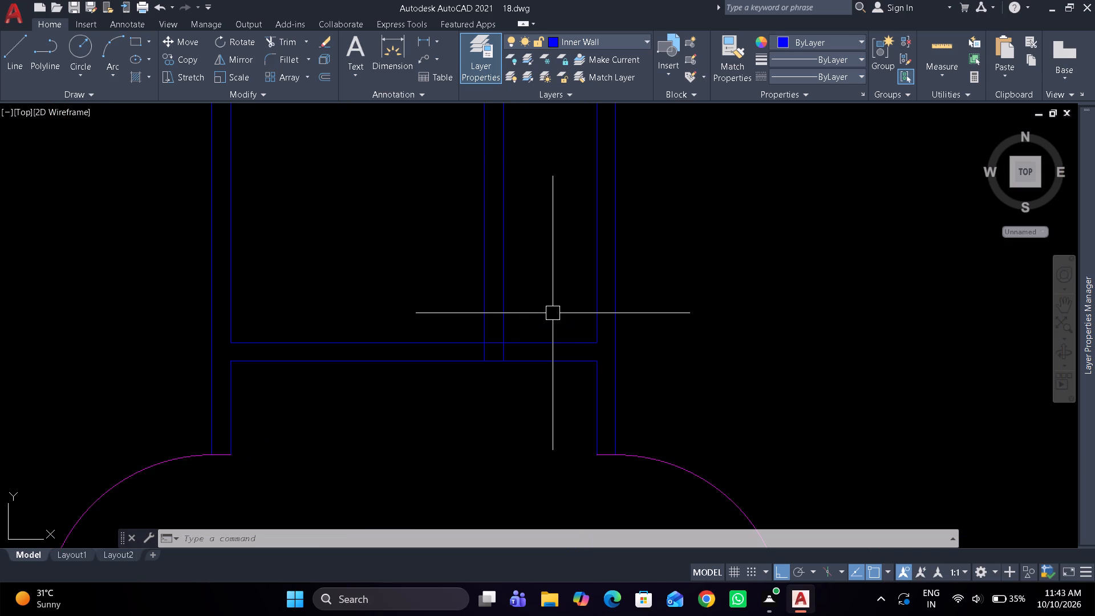
text(o 2)
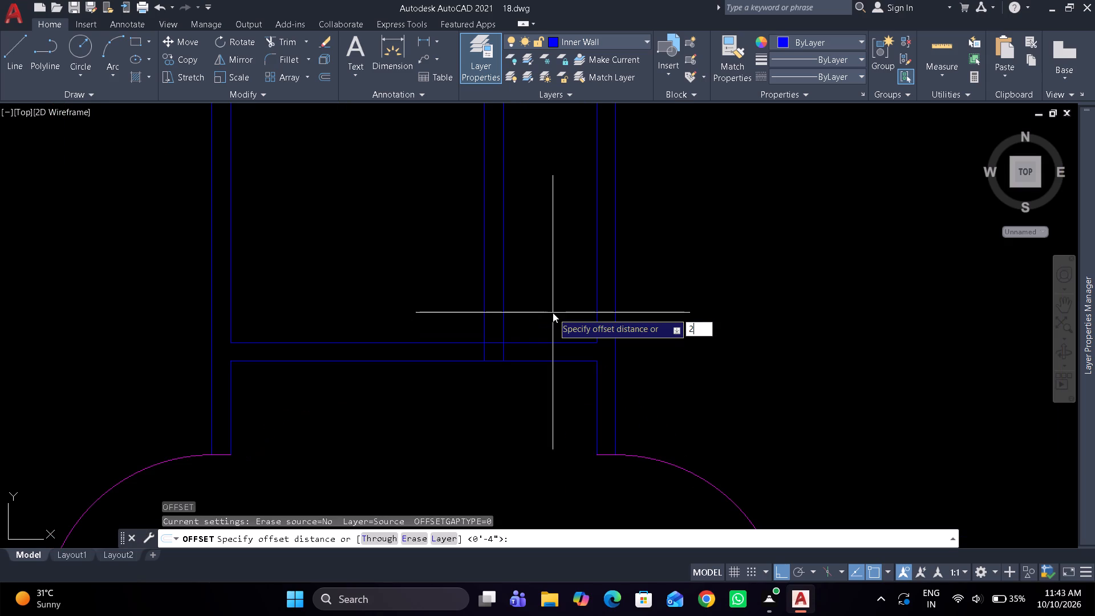
key(apostrophe)
key(Return)
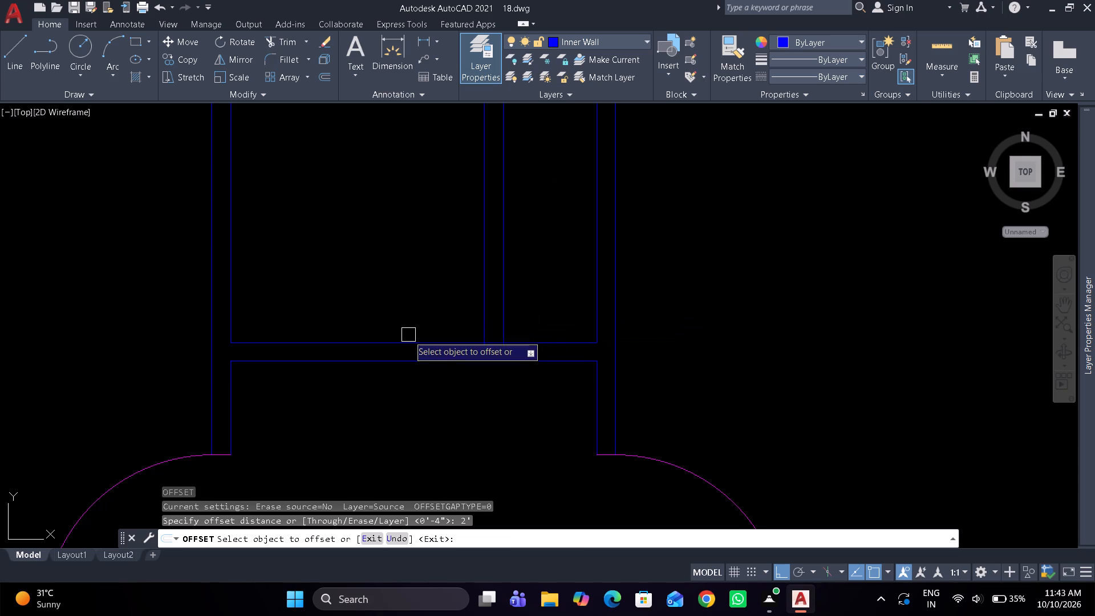
scroll(538, 279, down, 1)
middle_drag(538, 282, 542, 339)
key(Escape)
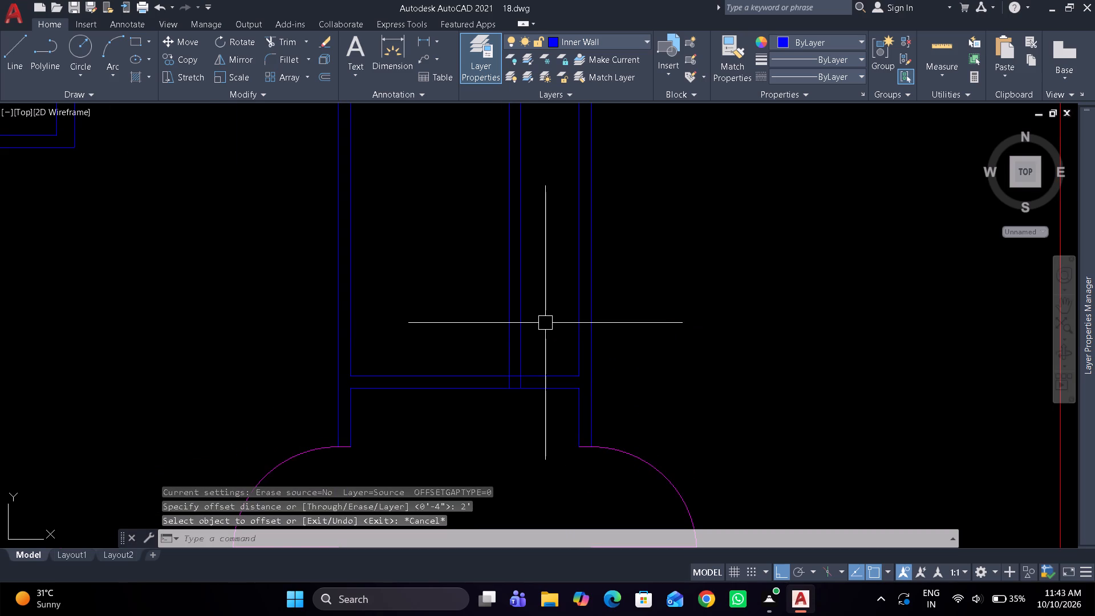
scroll(545, 322, down, 1)
middle_drag(545, 323, 549, 370)
scroll(549, 330, up, 1)
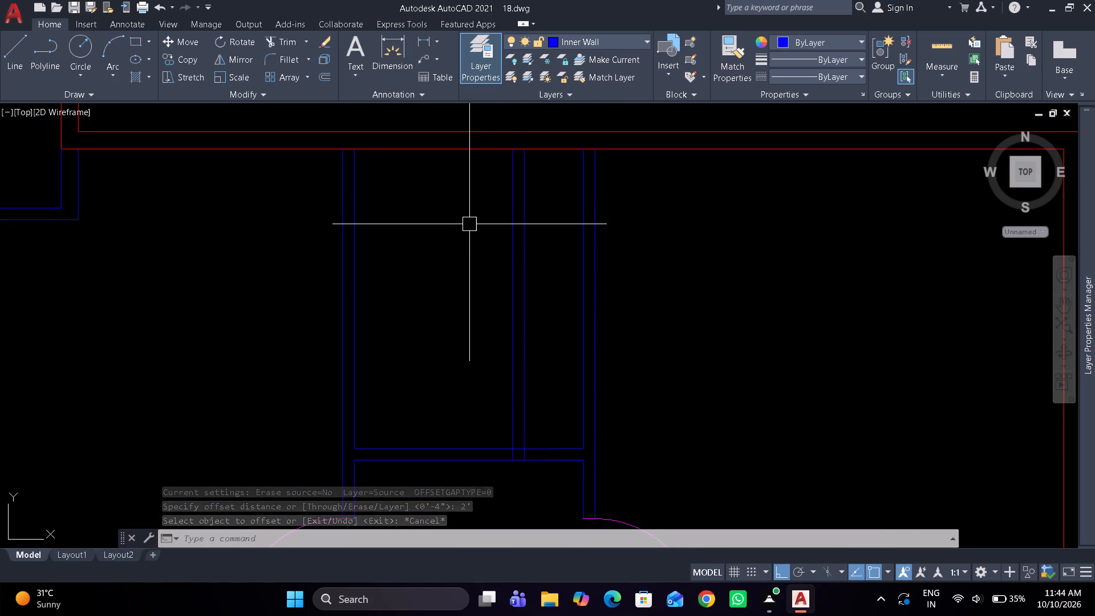
key(space)
key(space)
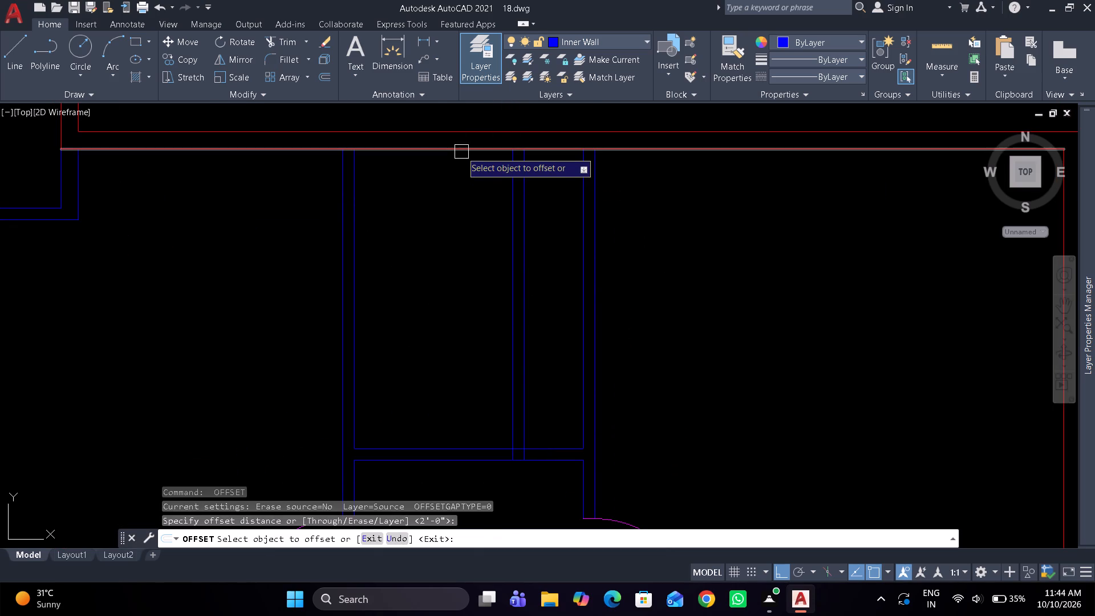
drag(461, 152, 455, 166)
click(437, 241)
drag(354, 261, 374, 256)
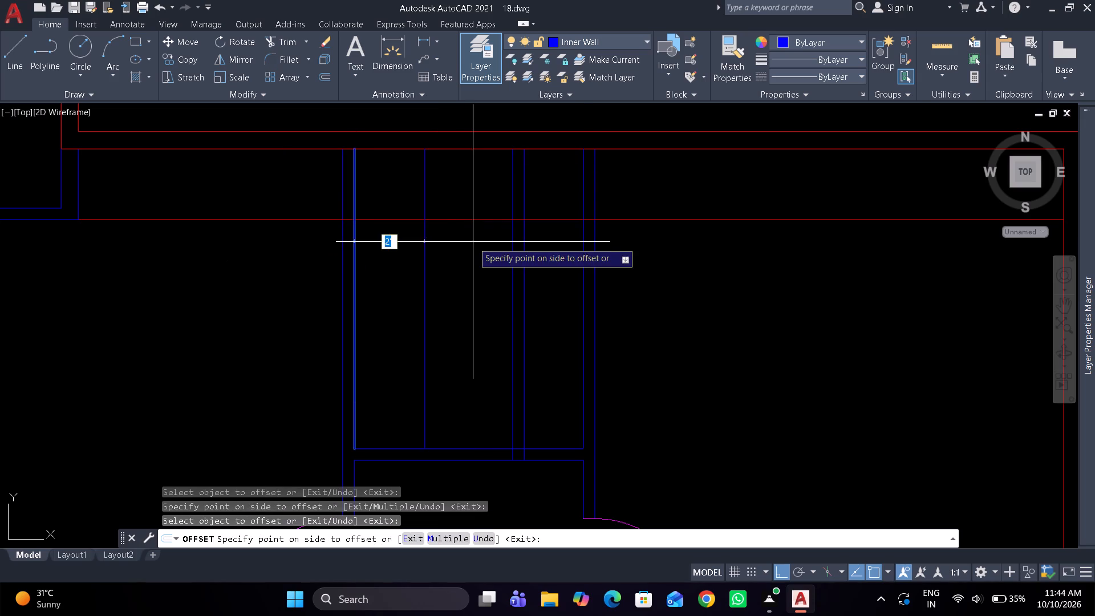
drag(473, 263, 469, 303)
drag(460, 449, 468, 360)
click(471, 317)
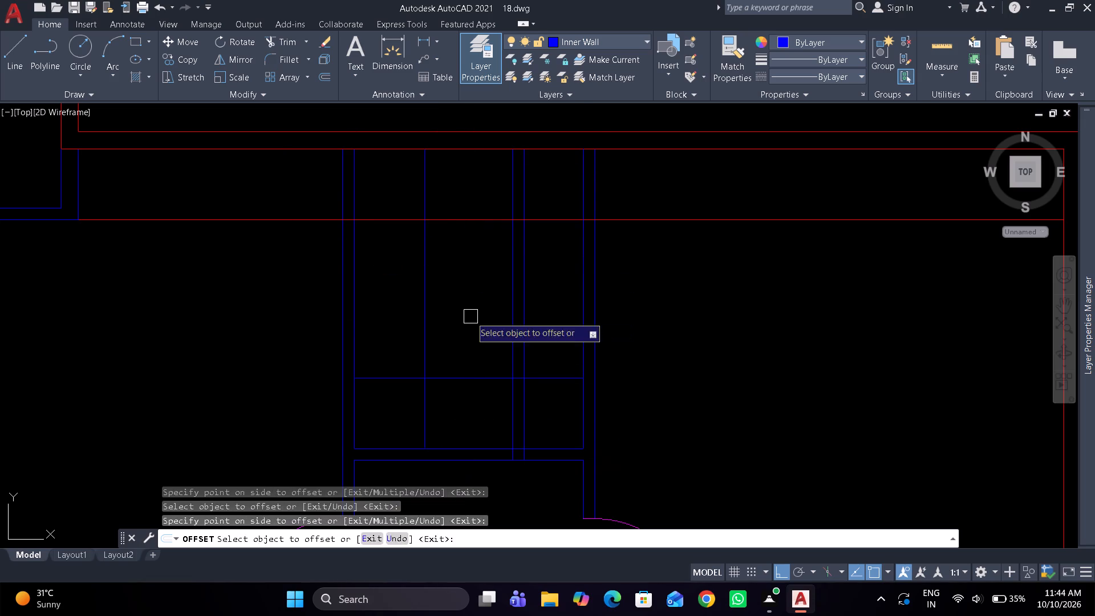
key(space)
Trim the new northern horizontal line where it extends past the narrow room's west and east walls.
text(tr)
key(space)
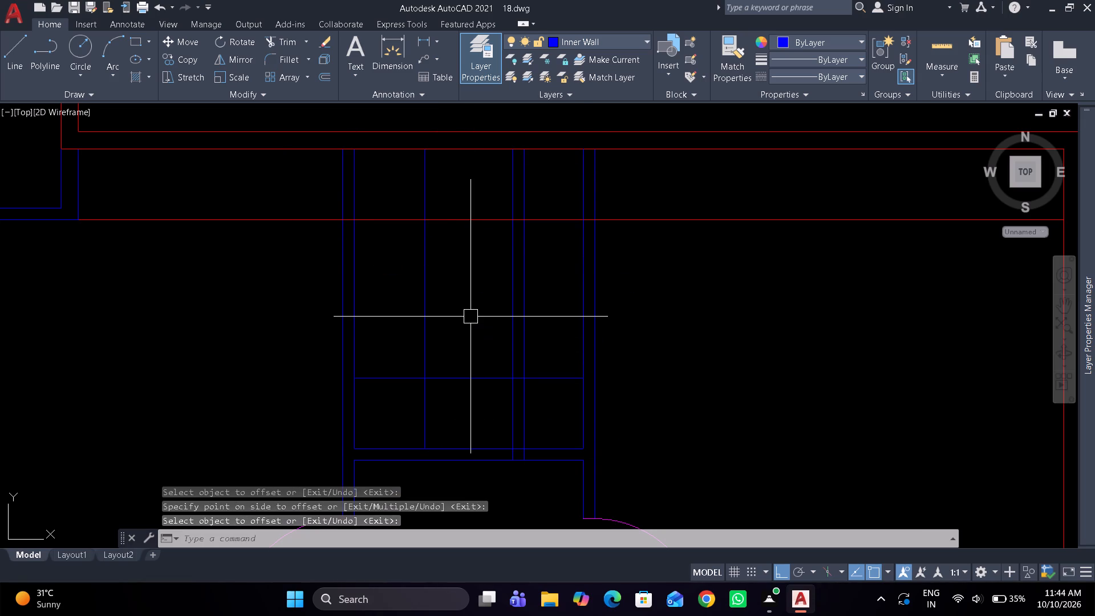
scroll(459, 267, up, 2)
middle_drag(456, 267, 360, 393)
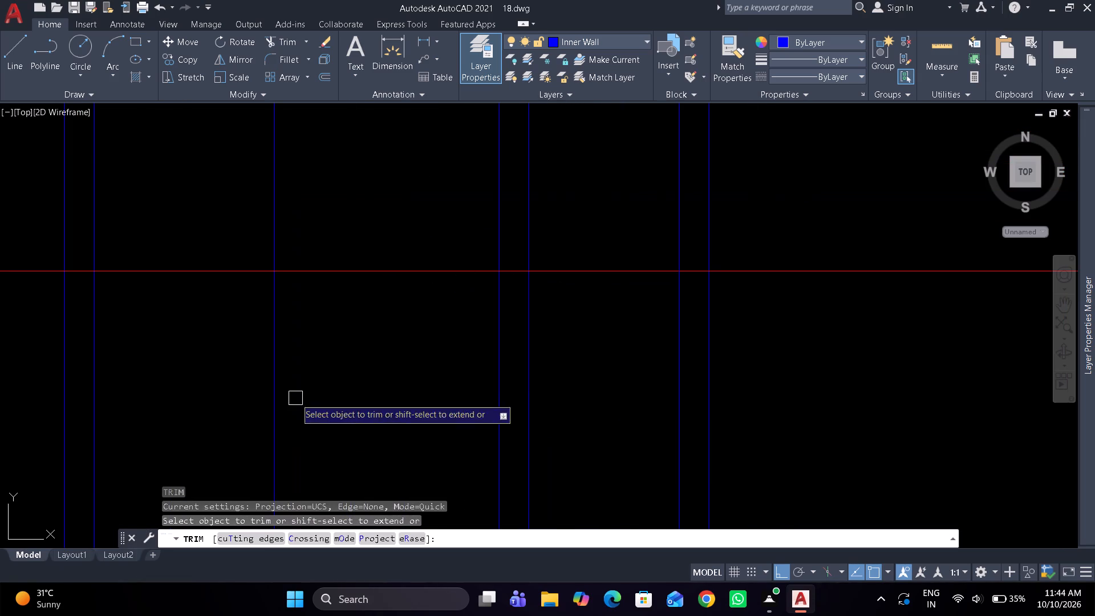
click(26, 275)
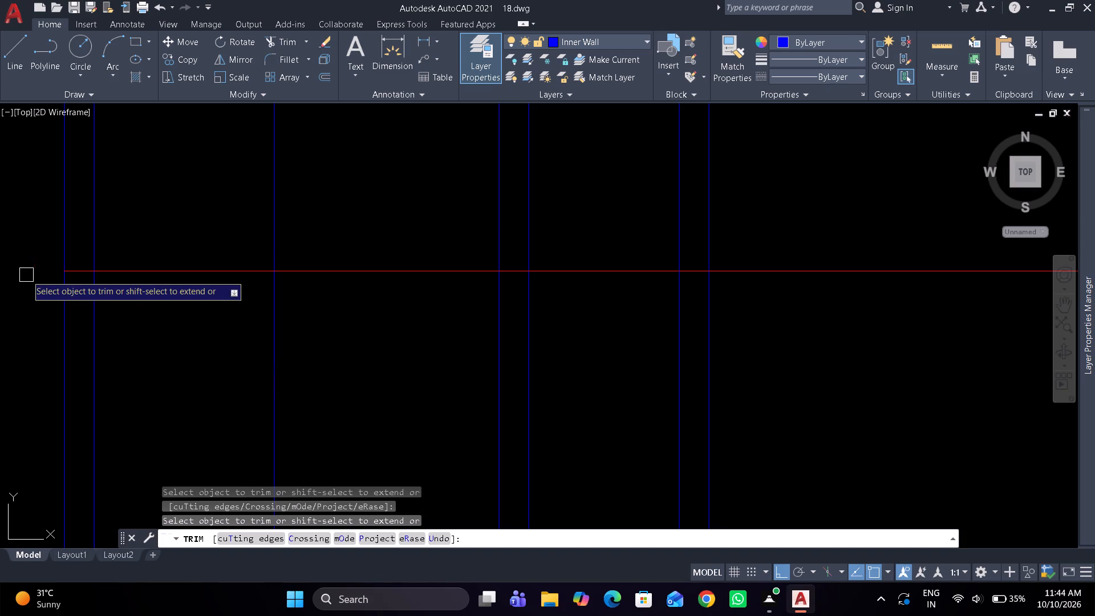
click(795, 266)
scroll(790, 267, down, 2)
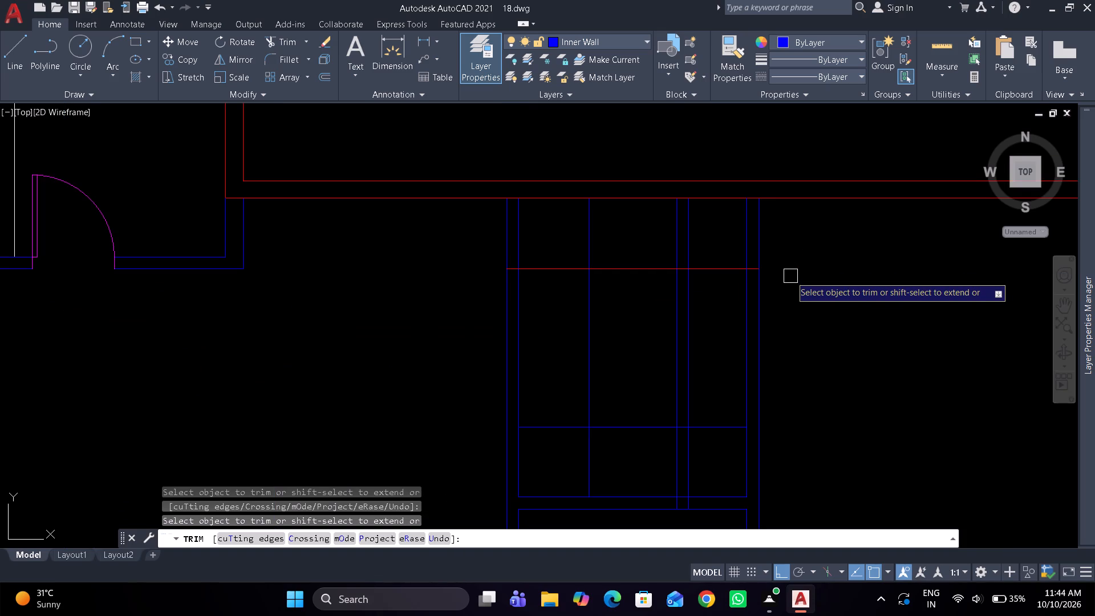
Trim both faces of the narrow room's east wall north of the new horizontal line.
scroll(774, 258, up, 1)
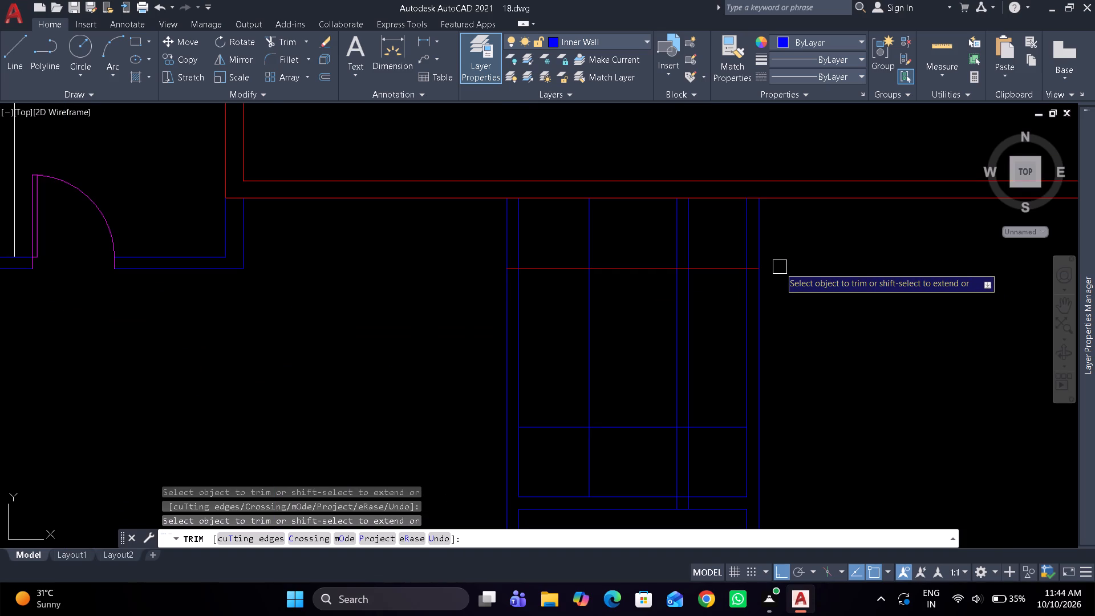
scroll(768, 236, up, 1)
drag(766, 224, 637, 235)
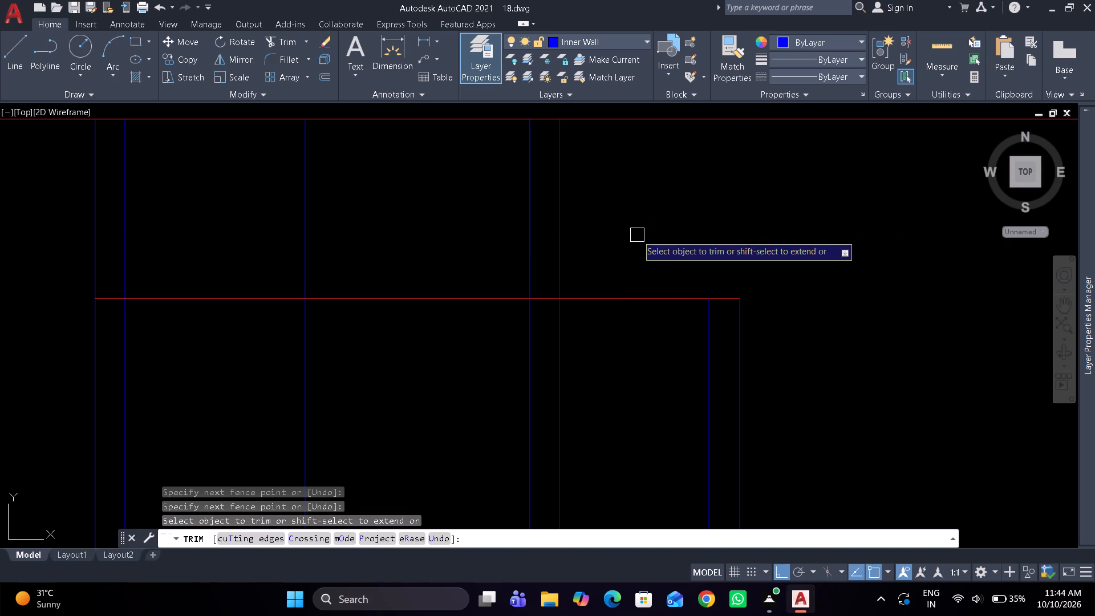
key(space)
Offset the inner face of the north outer wall 3' to the south.
text(o 3')
key(Return)
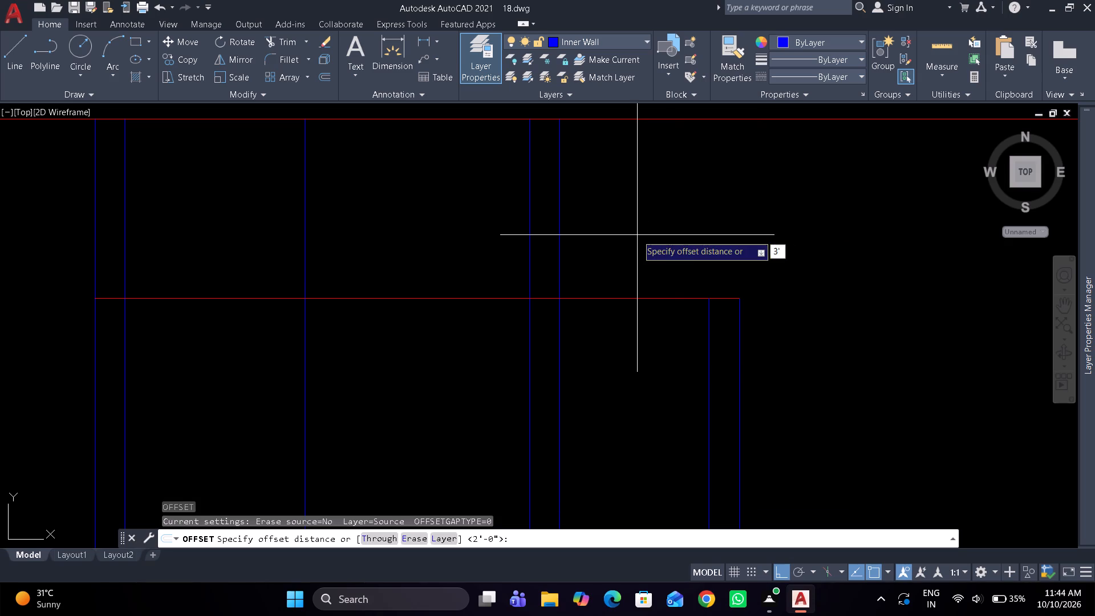
click(684, 118)
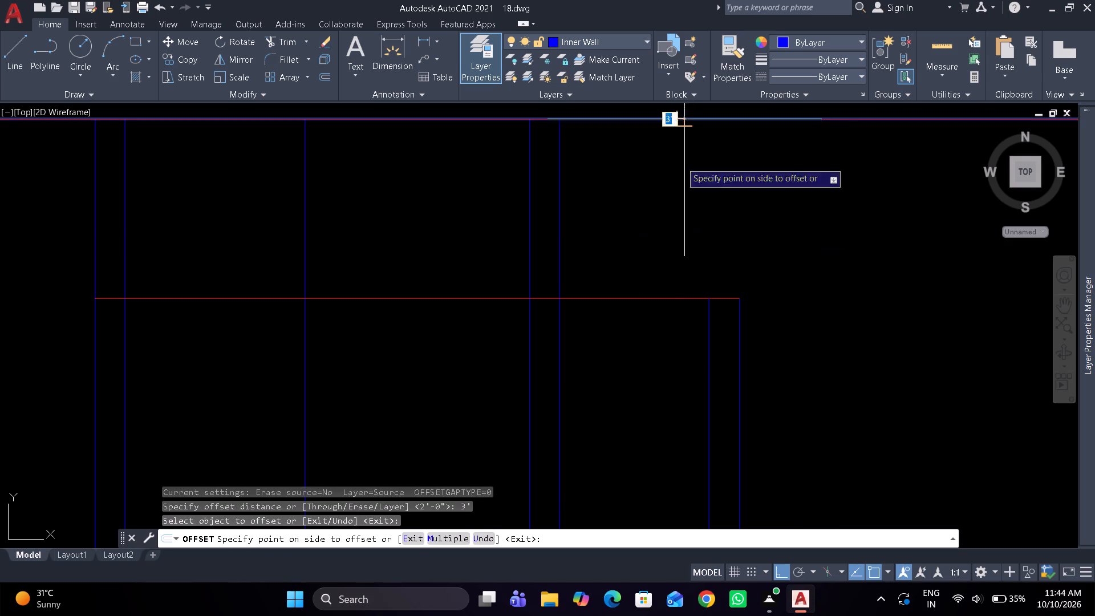
click(683, 206)
key(space)
Trim the east wall faces back to the 3' line and remove the 2' line east of the inner partition.
text(tr)
key(space)
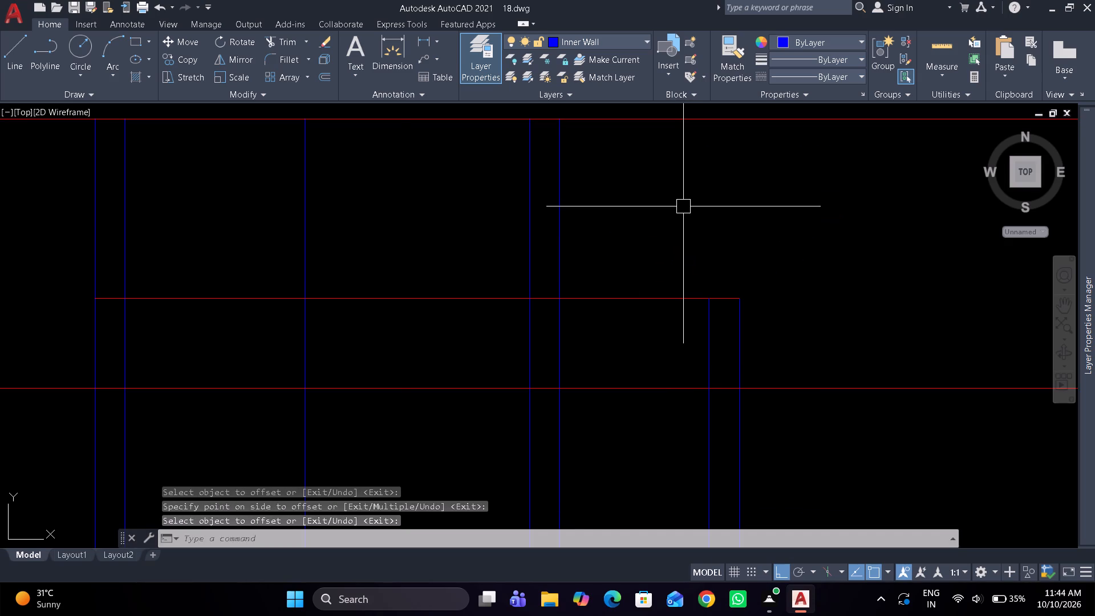
drag(663, 249, 812, 339)
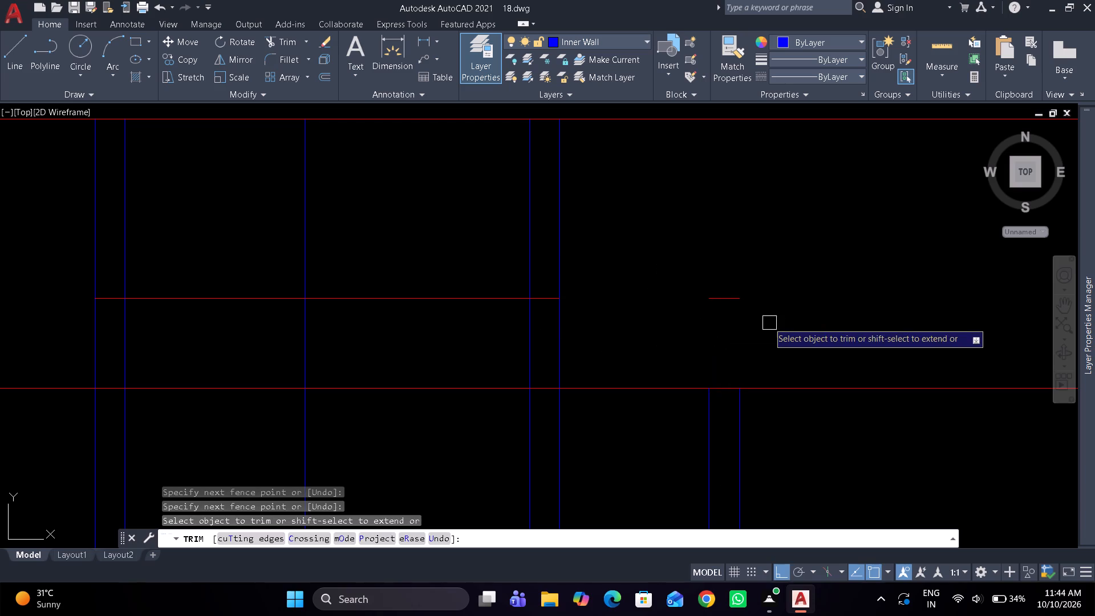
click(737, 297)
scroll(730, 253, down, 2)
scroll(760, 279, up, 2)
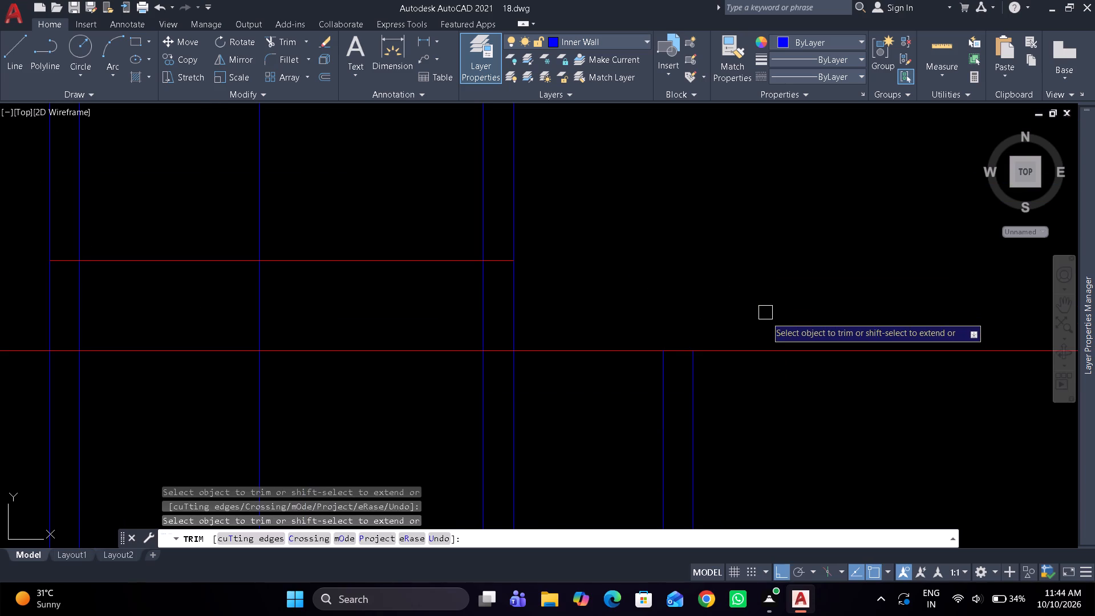
Trim the 3' line so it only spans from the inner partition's west face to the east wall's outer face.
click(769, 344)
drag(426, 351, 419, 351)
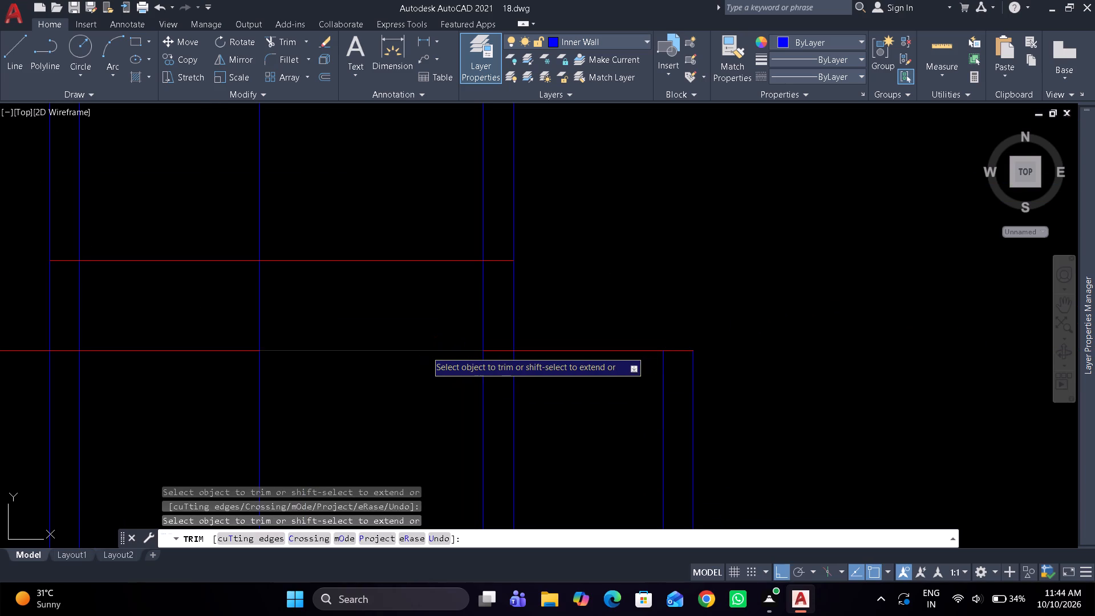
drag(217, 353, 212, 353)
click(19, 352)
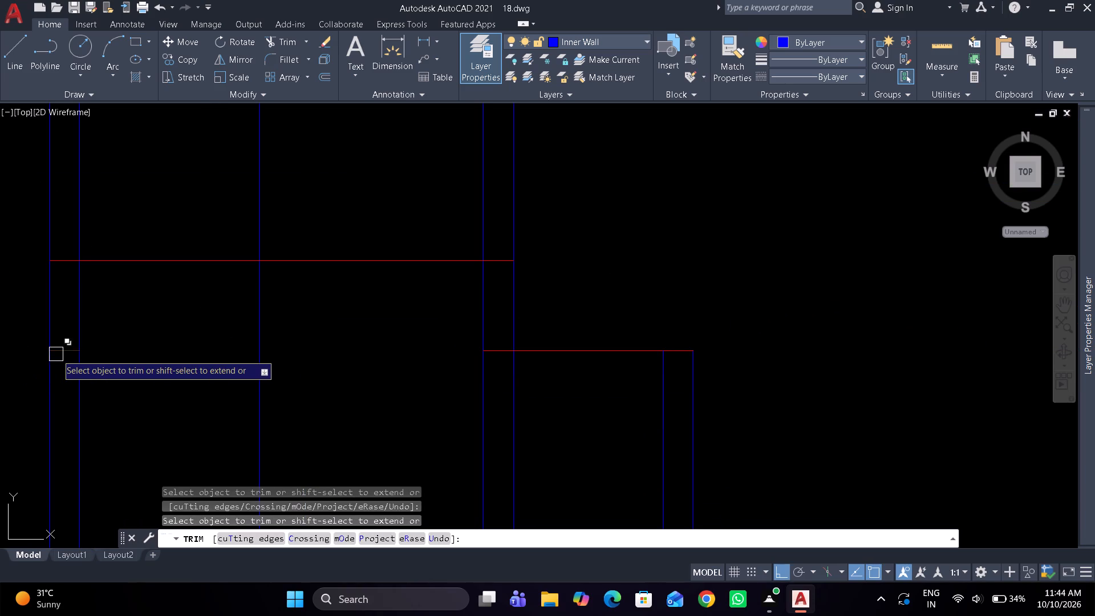
click(65, 351)
scroll(432, 356, down, 1)
middle_drag(432, 356, 434, 283)
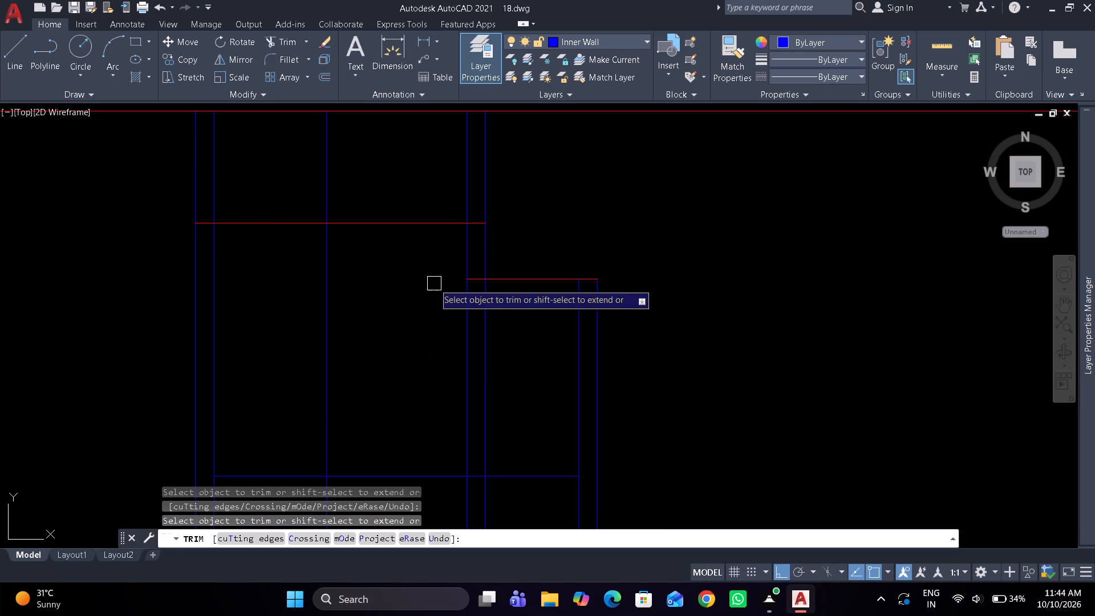
key(space)
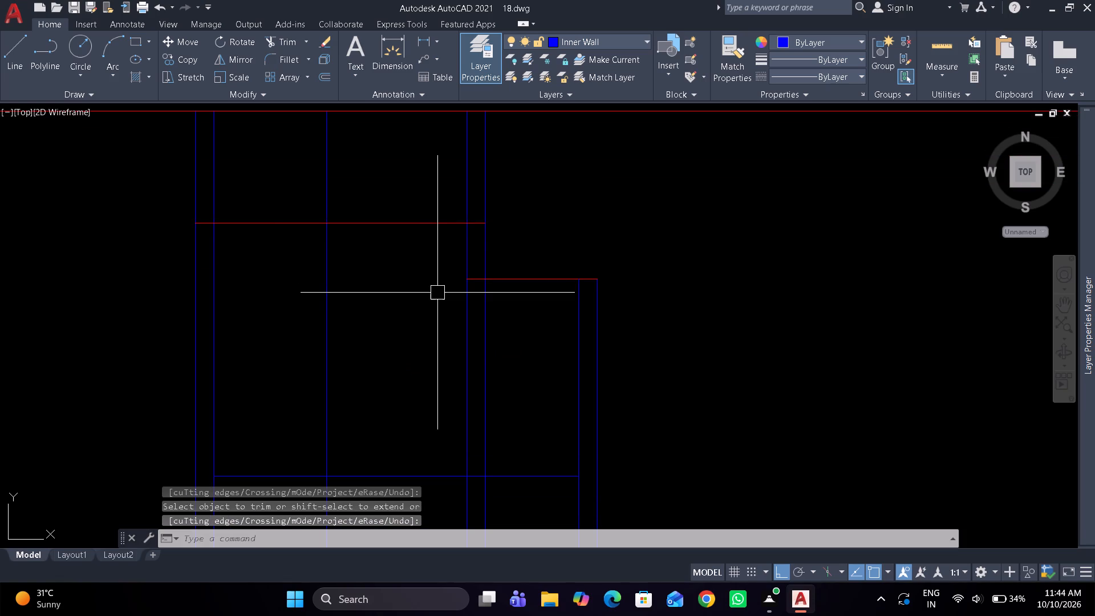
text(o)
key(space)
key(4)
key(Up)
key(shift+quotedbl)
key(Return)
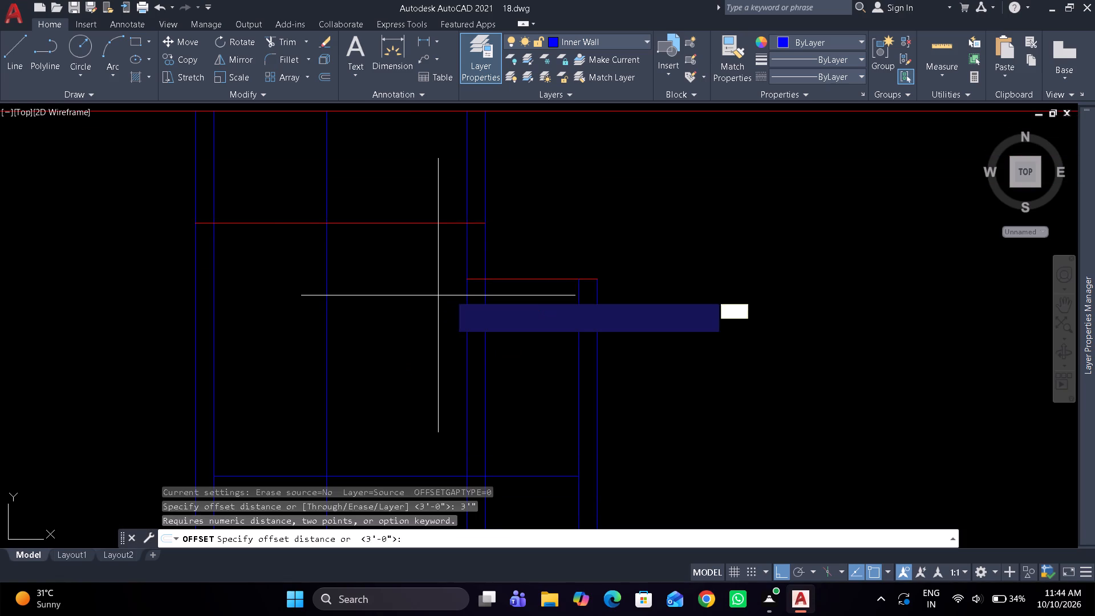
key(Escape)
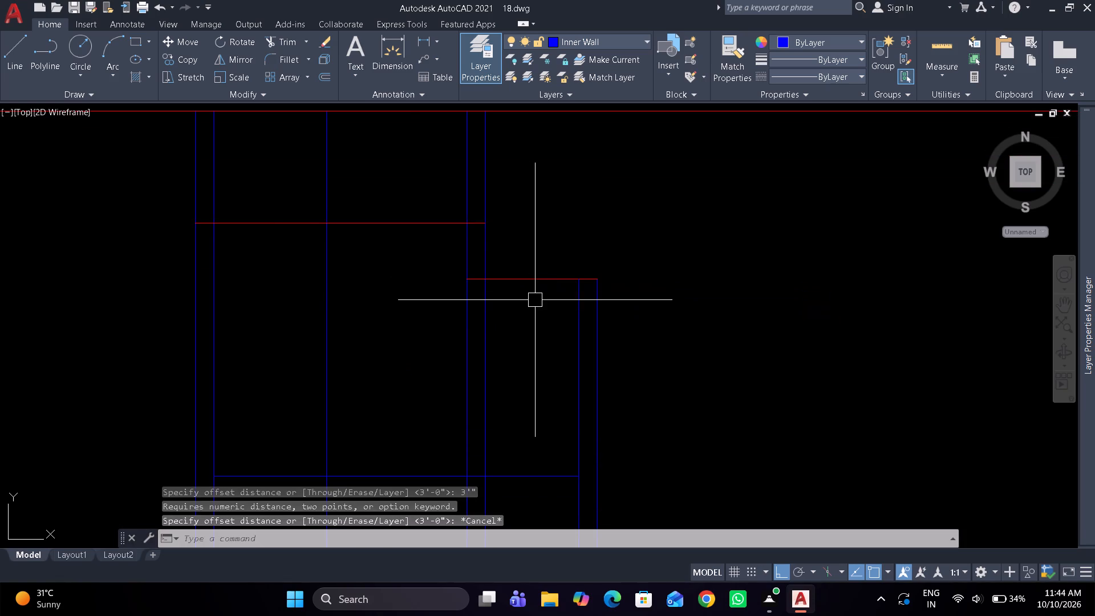
Move the two new horizontal lines from the Outer Wall layer to the Inner Wall layer.
middle_drag(535, 300, 547, 265)
click(424, 182)
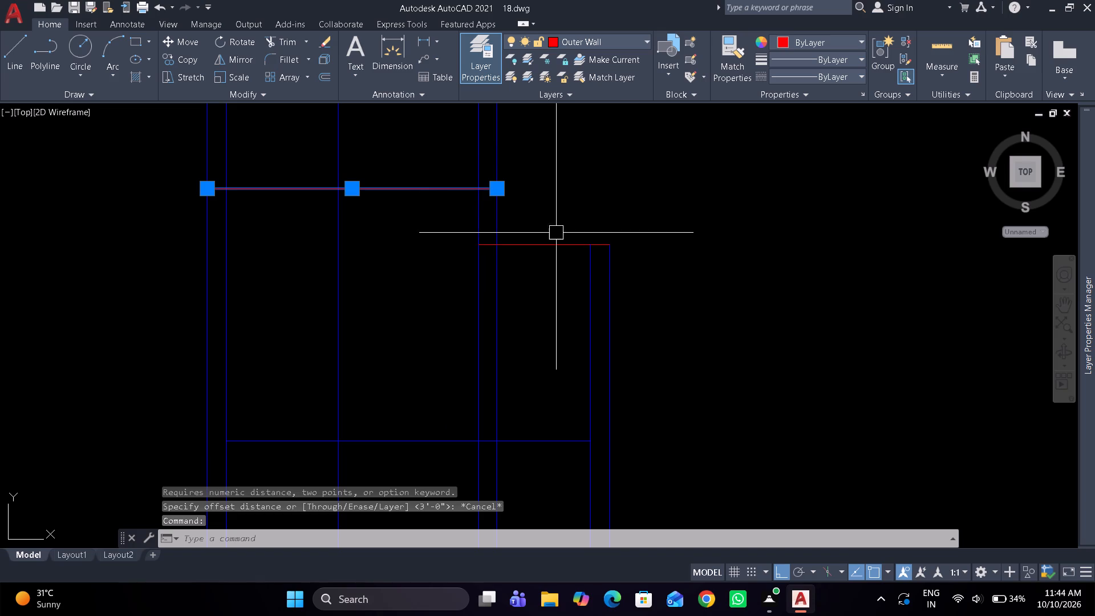
drag(558, 253, 545, 205)
click(542, 191)
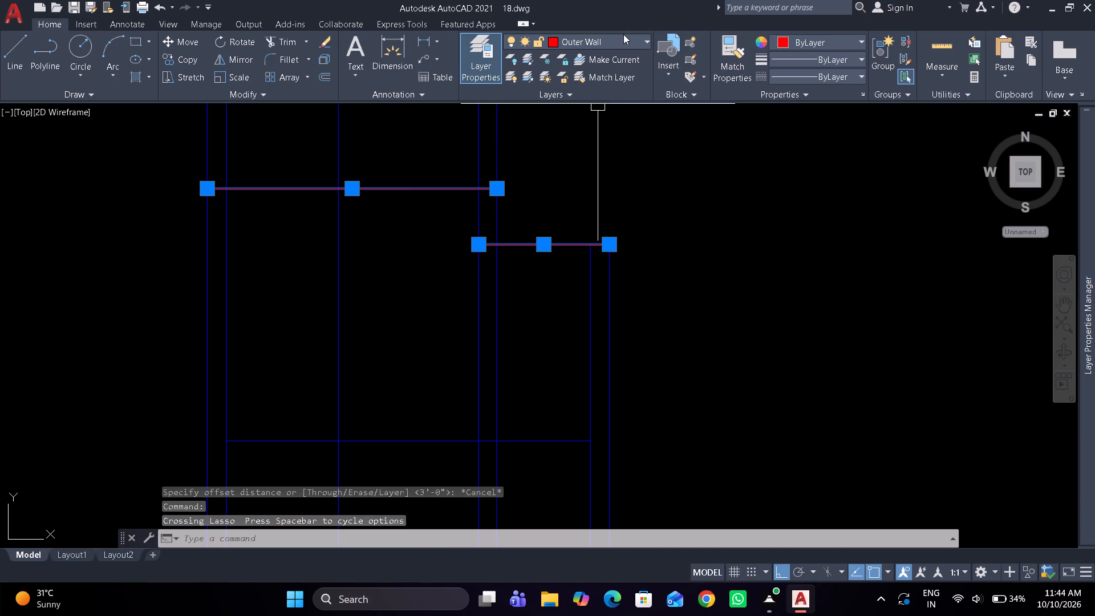
click(623, 34)
click(598, 108)
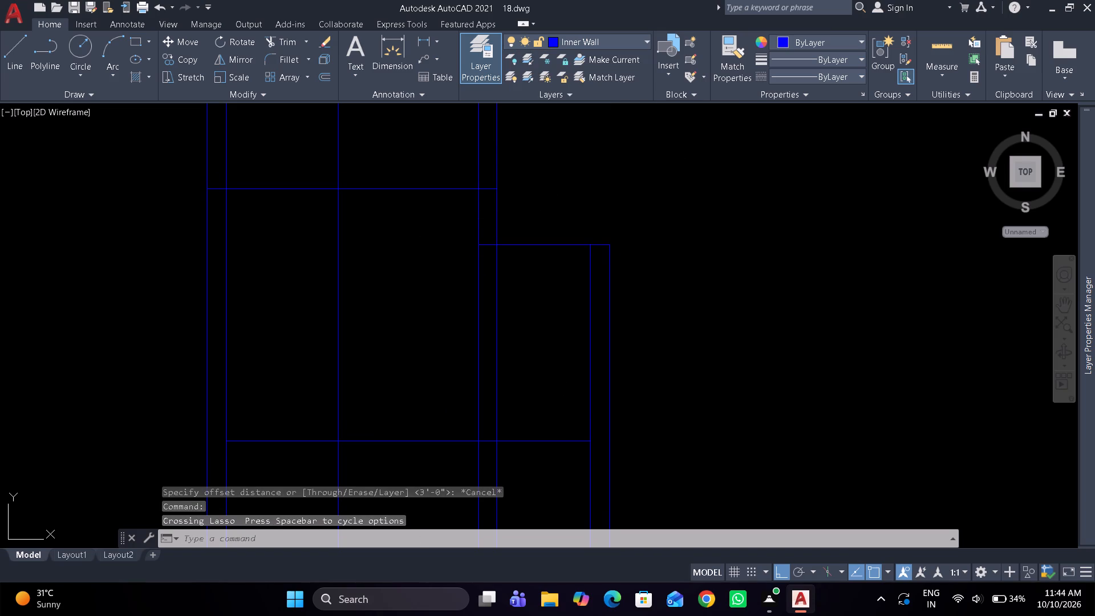
key(Escape)
Offset the short horizontal line between the partition and east wall 4" to the south to form the second wall face.
text(o)
key(space)
key(4)
key(shift+quotedbl)
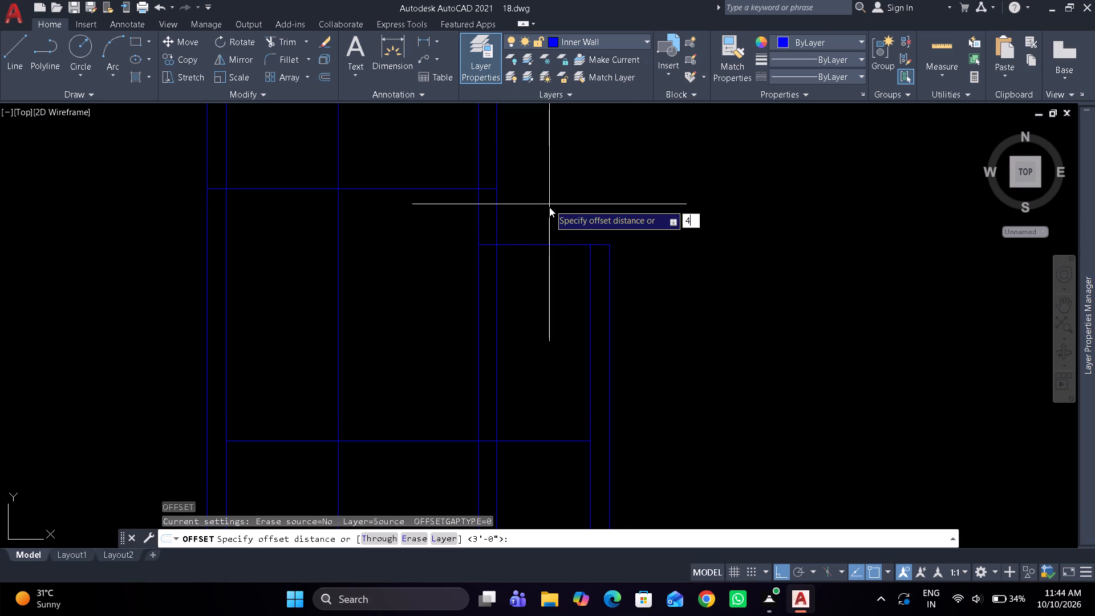
key(Return)
click(546, 244)
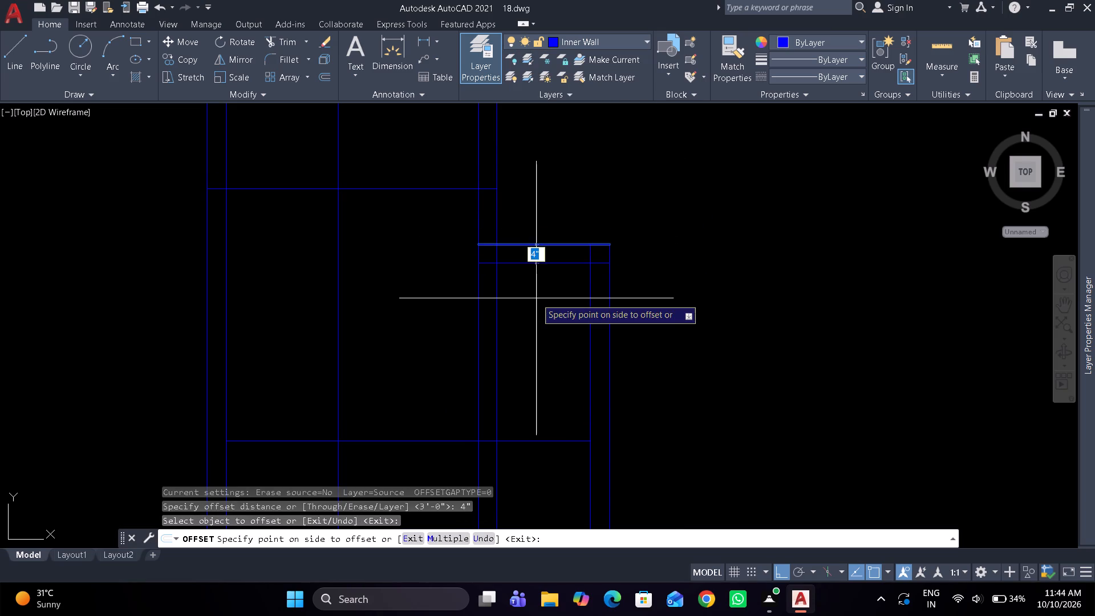
click(536, 298)
key(space)
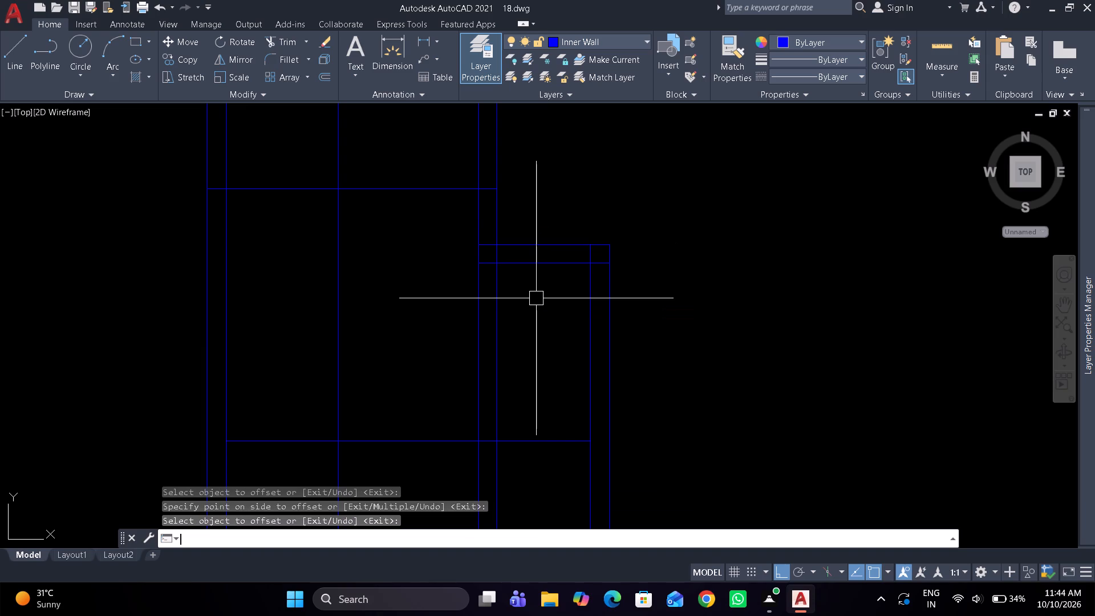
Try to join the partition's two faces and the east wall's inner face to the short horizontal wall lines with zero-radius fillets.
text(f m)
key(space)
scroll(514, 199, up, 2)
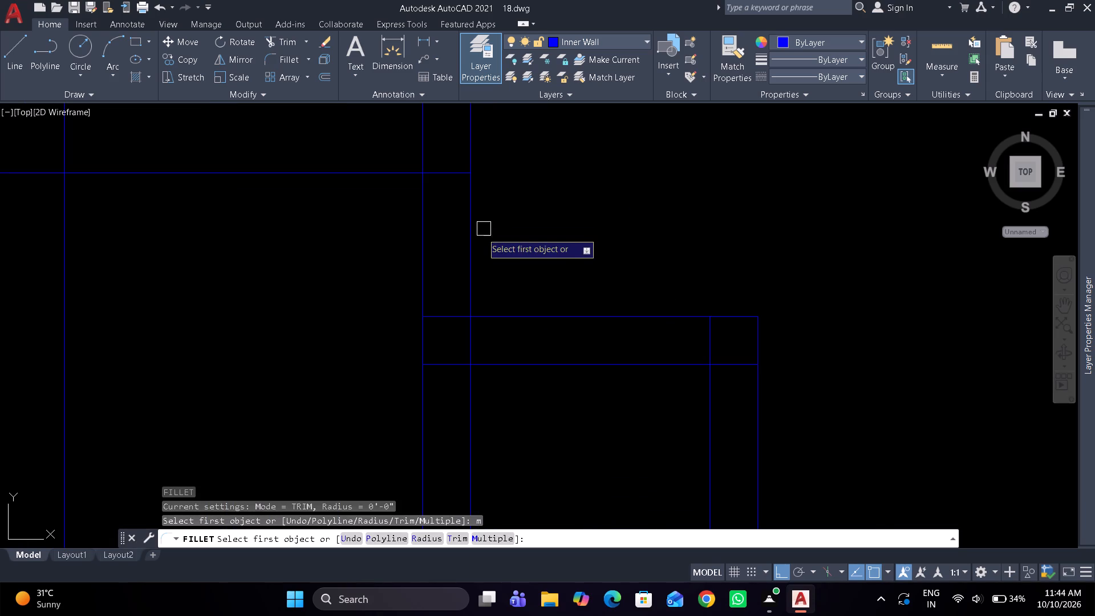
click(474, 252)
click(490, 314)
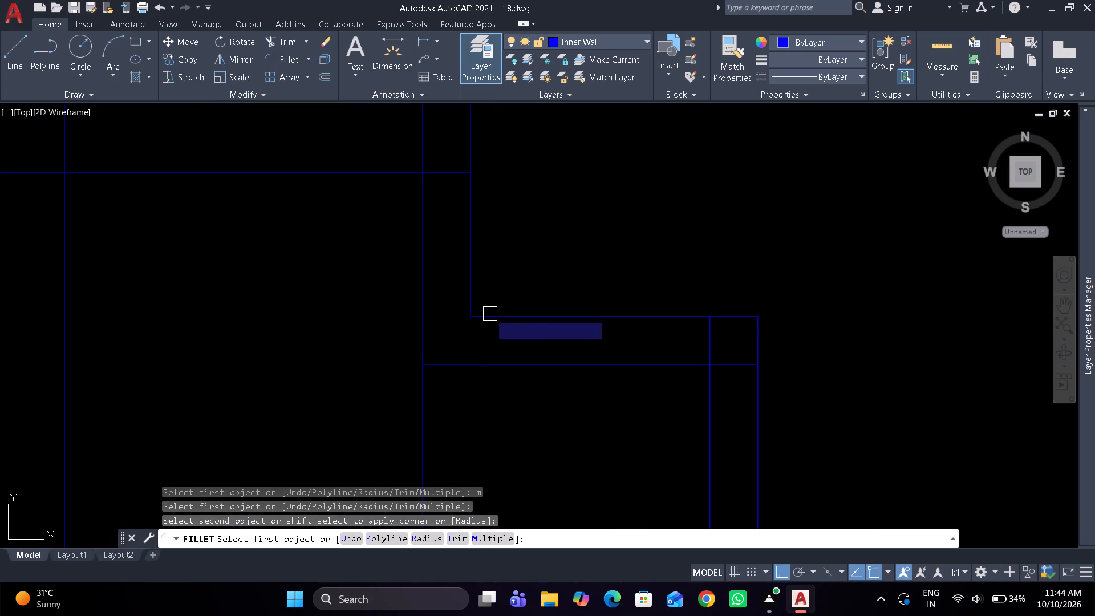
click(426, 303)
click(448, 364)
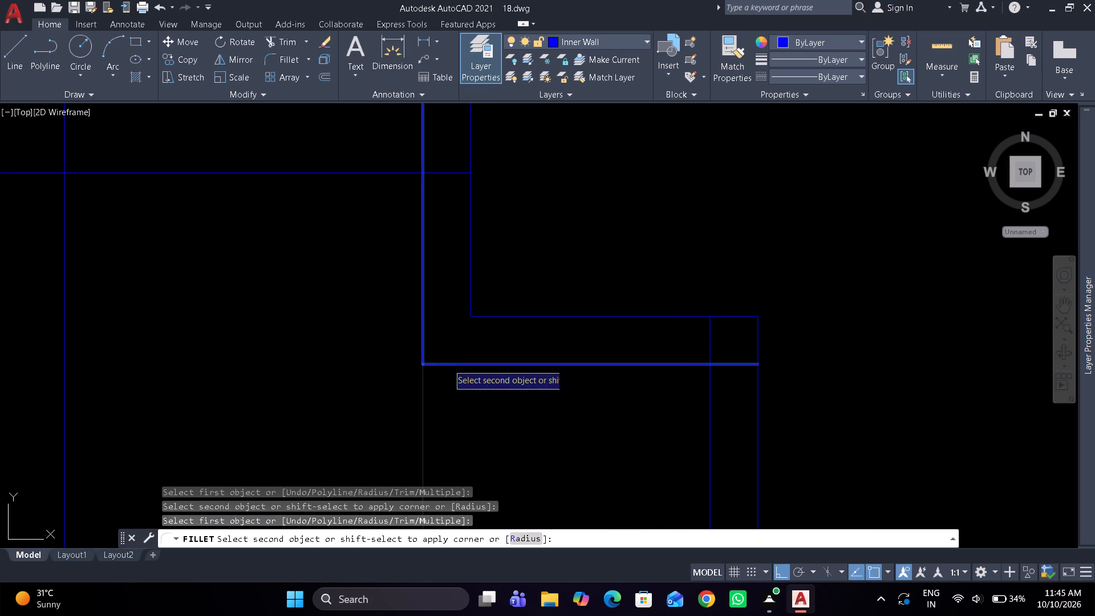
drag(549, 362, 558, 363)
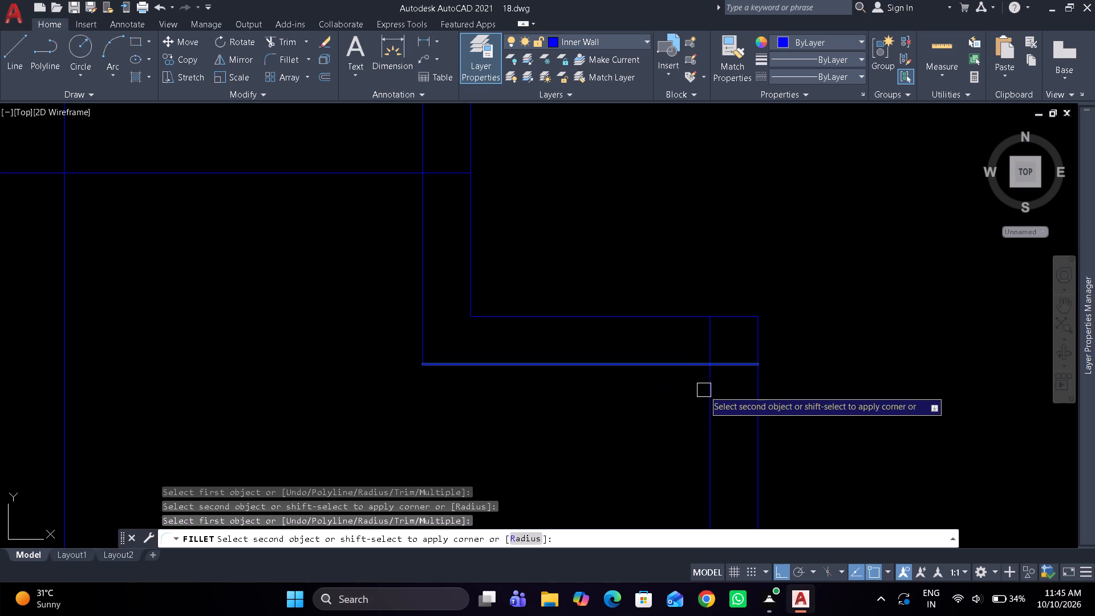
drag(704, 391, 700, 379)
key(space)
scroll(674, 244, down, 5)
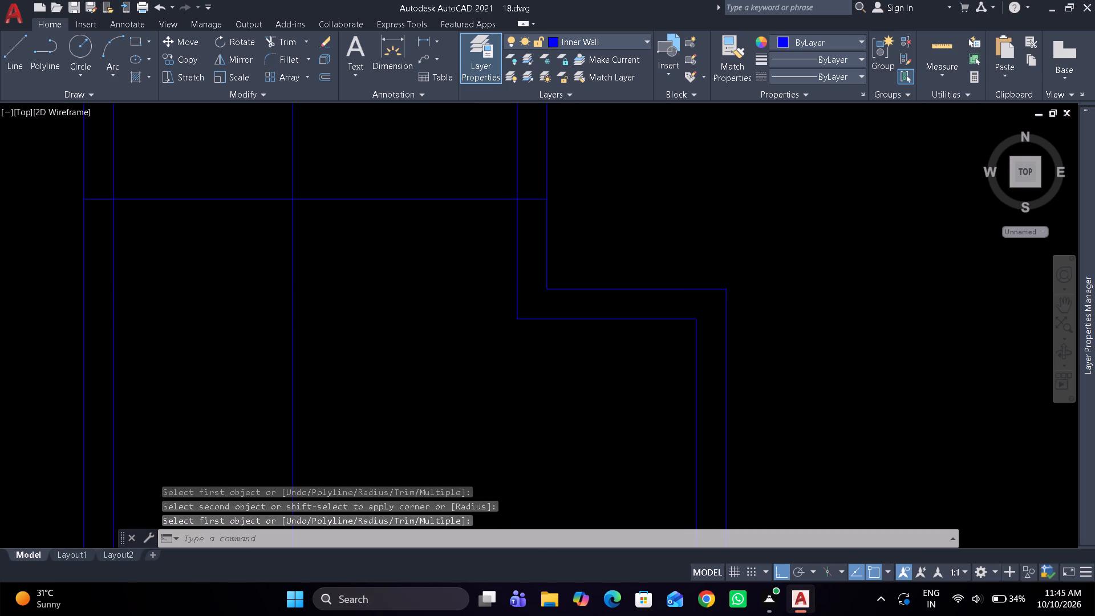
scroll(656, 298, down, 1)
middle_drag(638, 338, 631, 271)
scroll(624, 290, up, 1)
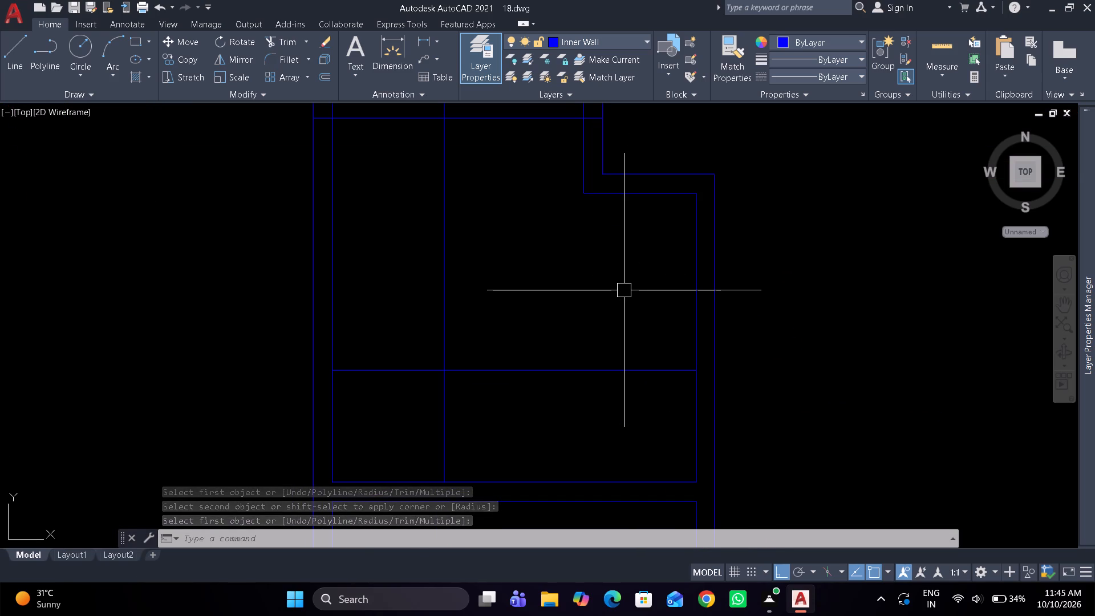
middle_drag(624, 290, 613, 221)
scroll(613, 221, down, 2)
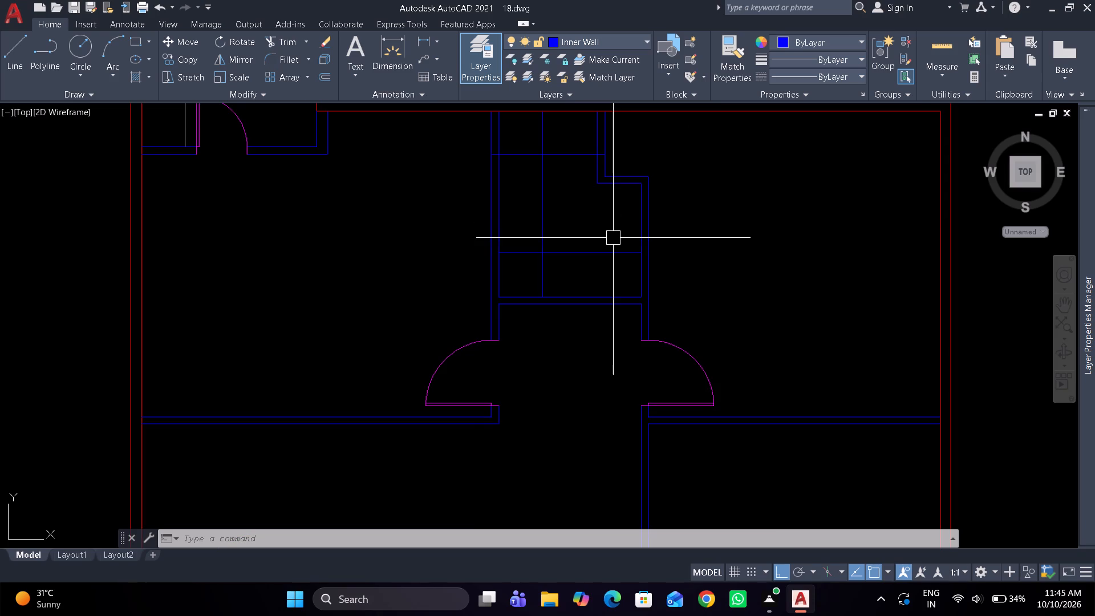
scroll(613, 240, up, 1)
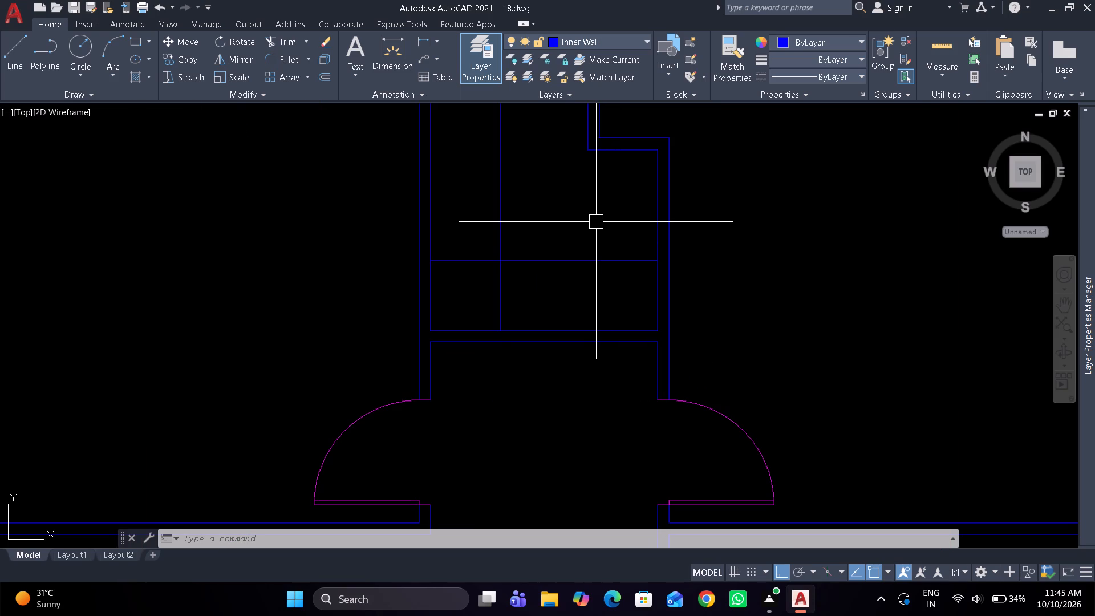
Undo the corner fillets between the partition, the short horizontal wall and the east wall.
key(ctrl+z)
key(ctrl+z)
Trim the construction lines in the narrow northern room into a three-sided outline against the partition's west face.
scroll(591, 317, down, 1)
middle_drag(591, 291, 593, 199)
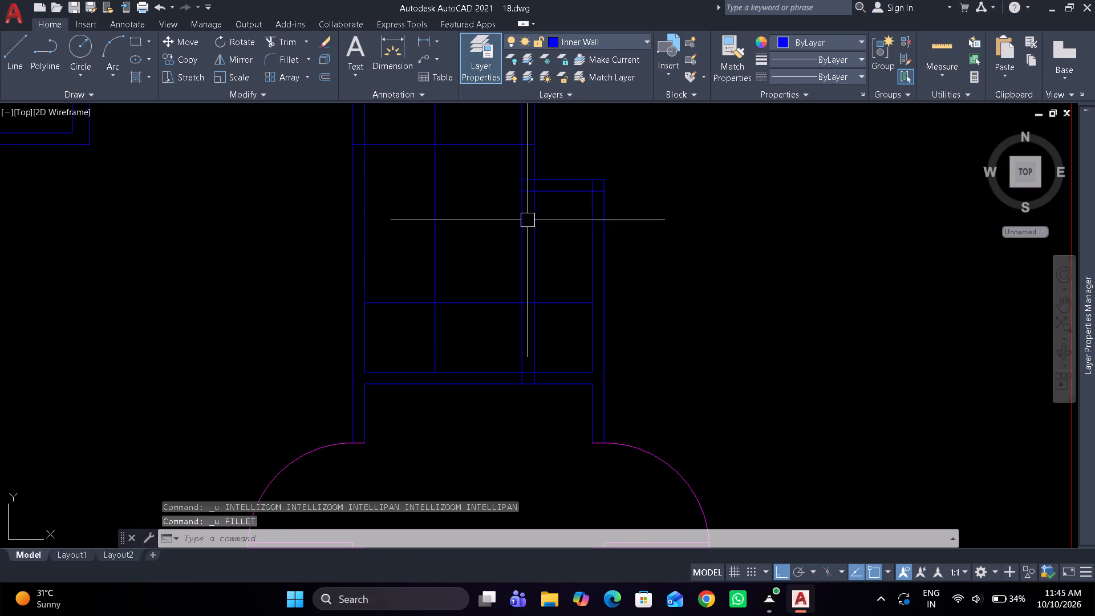
middle_drag(514, 224, 533, 272)
text(tr)
key(space)
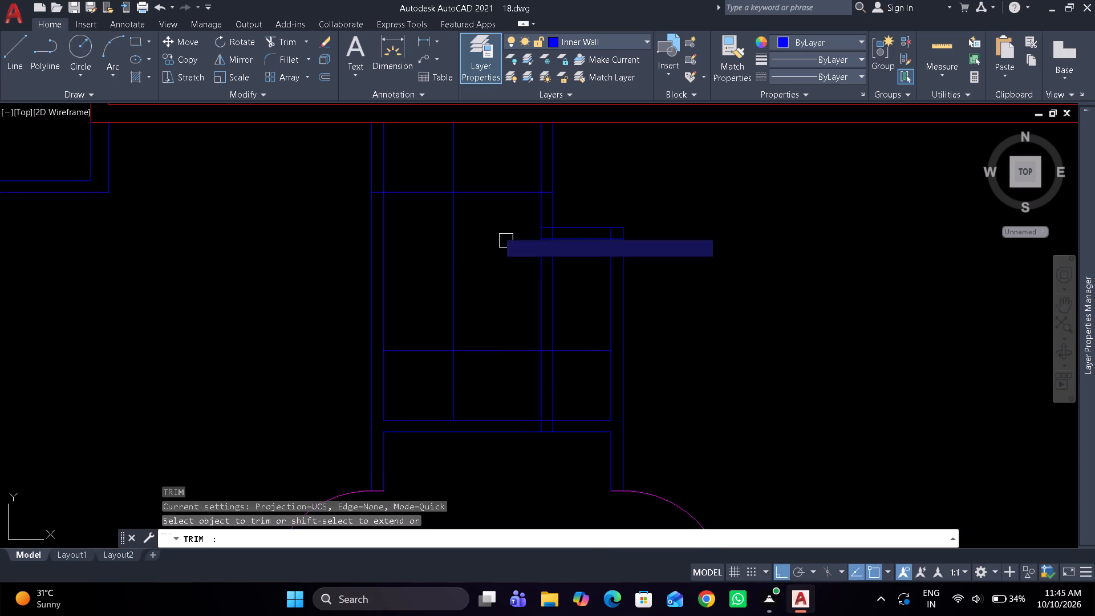
scroll(483, 185, up, 1)
drag(438, 151, 433, 155)
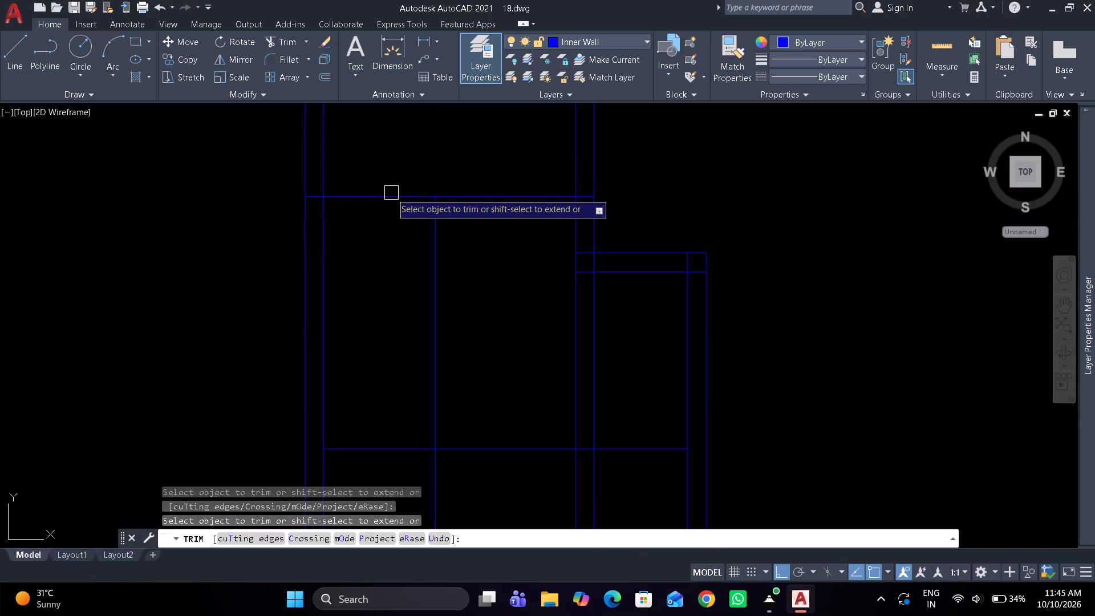
click(387, 196)
scroll(299, 202, up, 1)
click(317, 196)
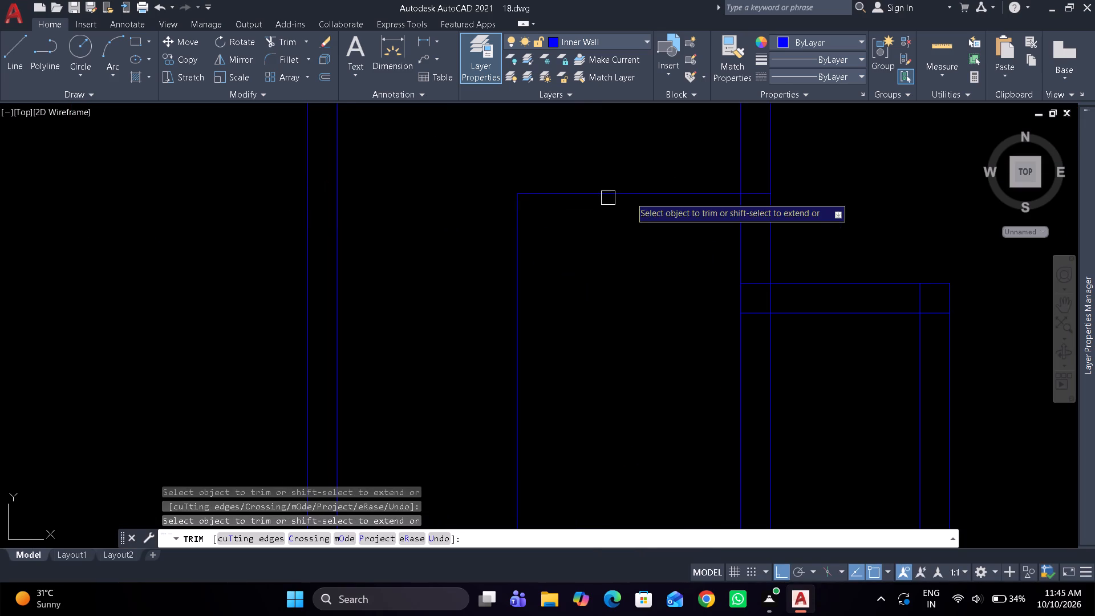
drag(758, 197, 759, 191)
scroll(761, 165, down, 2)
scroll(689, 302, up, 2)
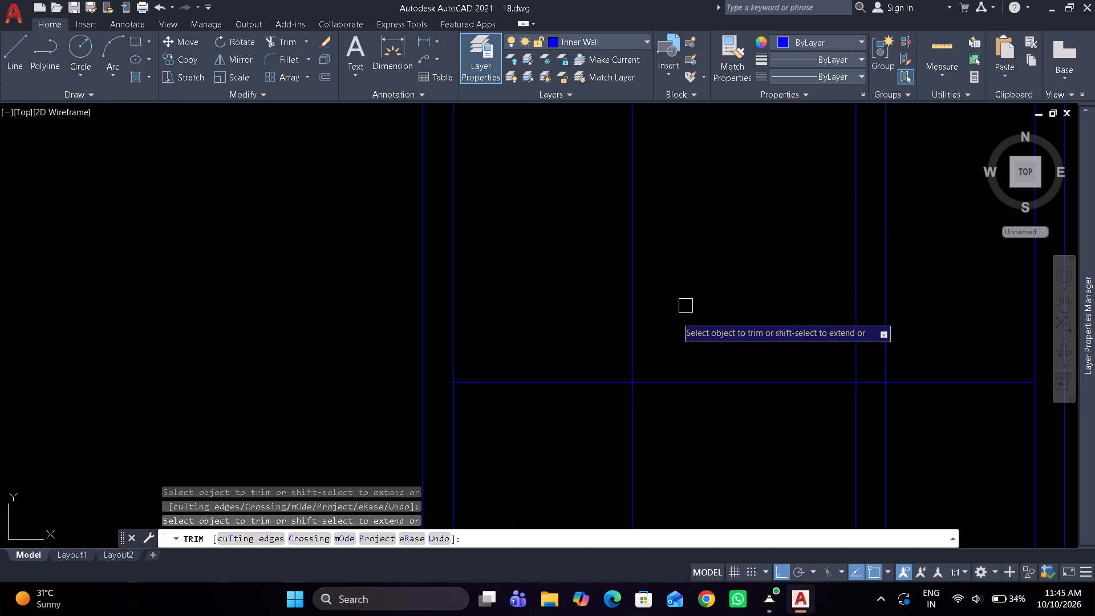
drag(554, 367, 707, 419)
scroll(697, 422, down, 2)
middle_drag(689, 414, 608, 335)
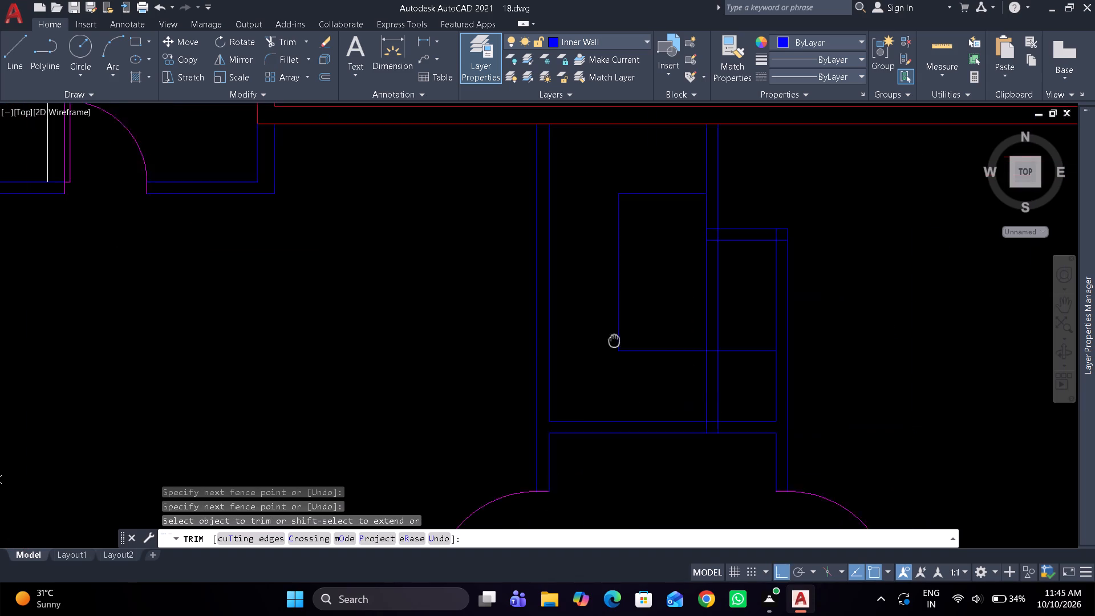
middle_drag(608, 335, 579, 309)
scroll(688, 377, up, 2)
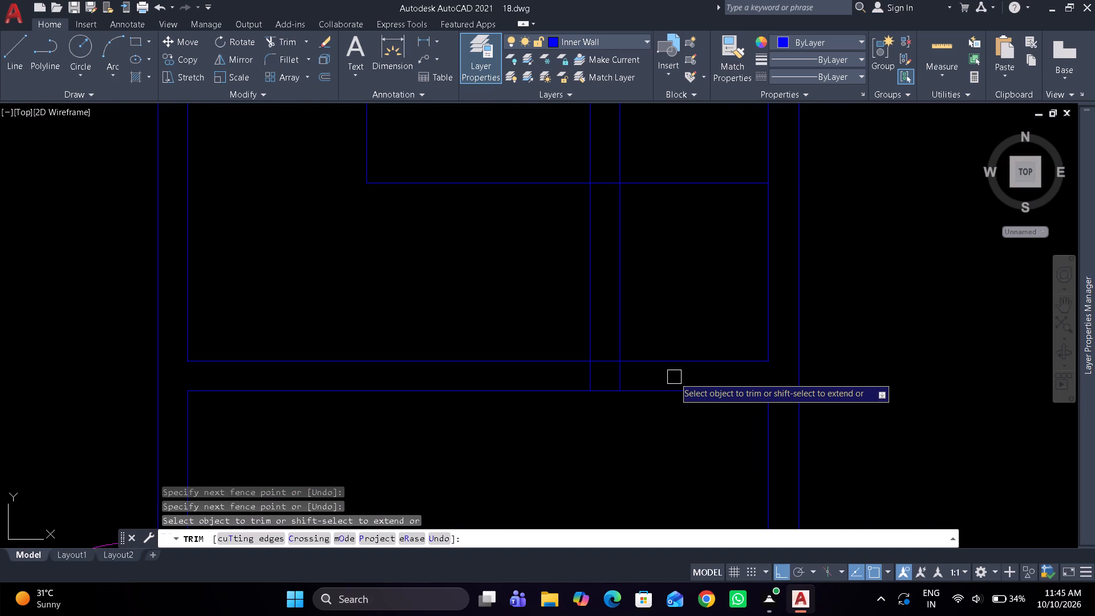
scroll(646, 283, down, 1)
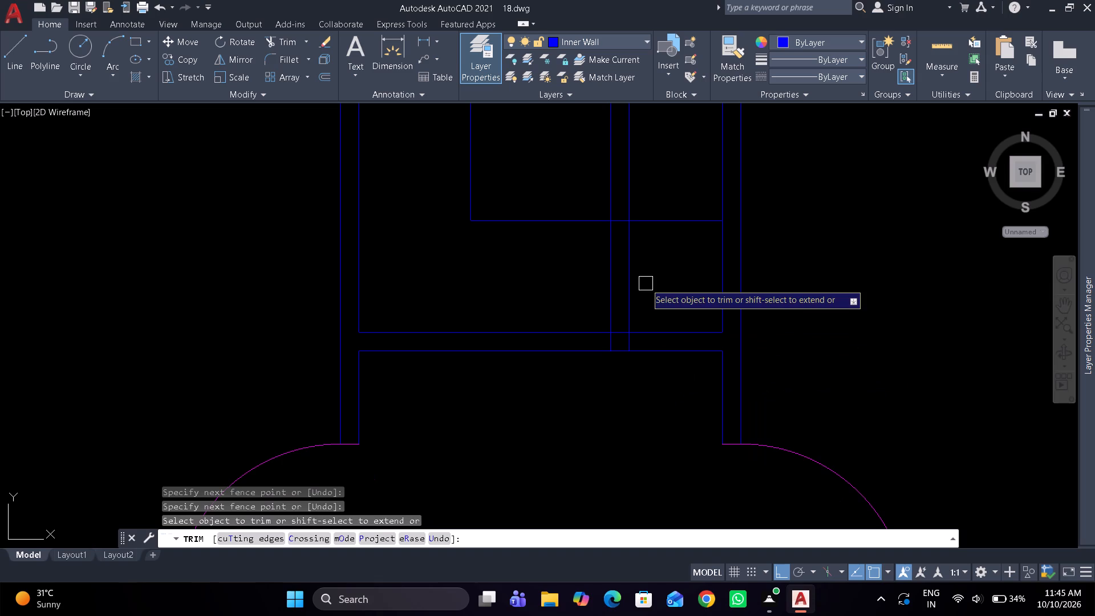
key(Escape)
Offset the south face of the narrow room's southern wall 1' to the south.
key(o)
key(space)
key(1)
key(apostrophe)
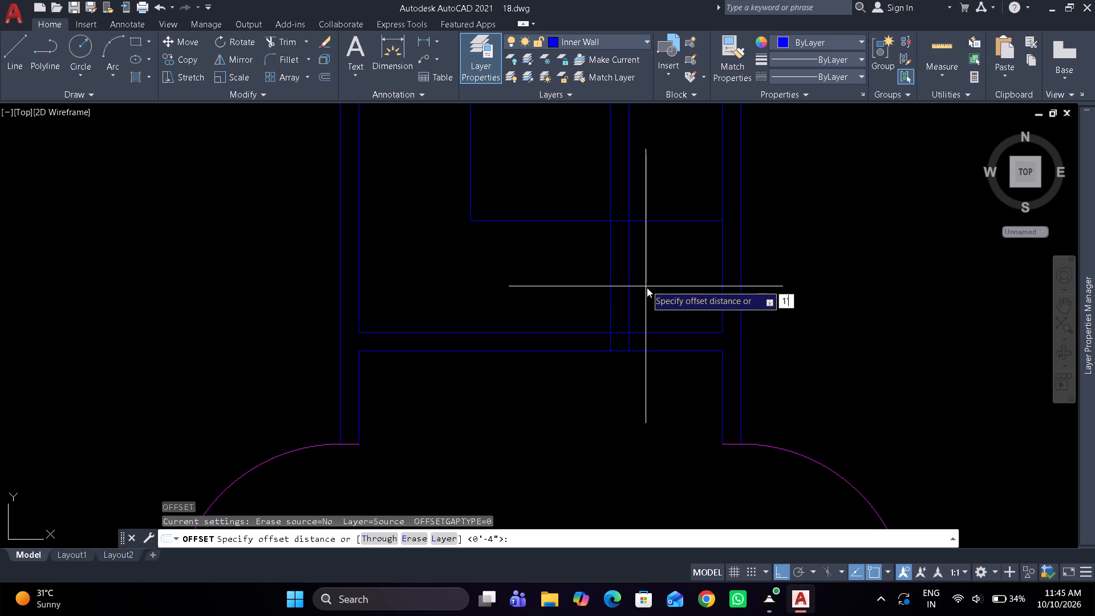
key(Return)
drag(678, 350, 677, 359)
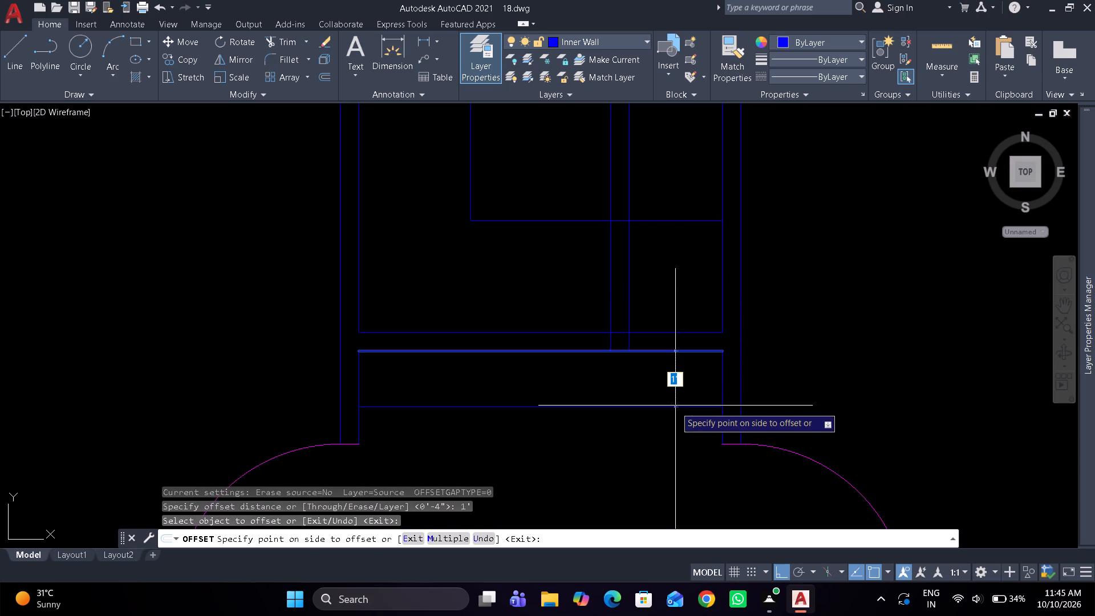
click(670, 447)
key(space)
Offset the new horizontal line 4" to the south to form the second wall face.
key(space)
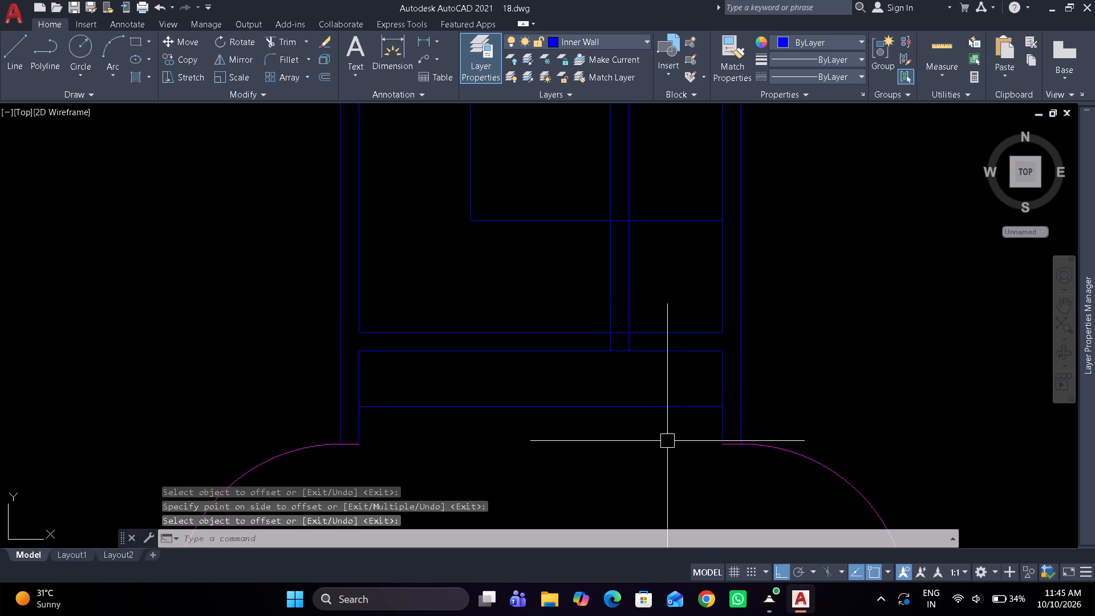
text(4")
key(space)
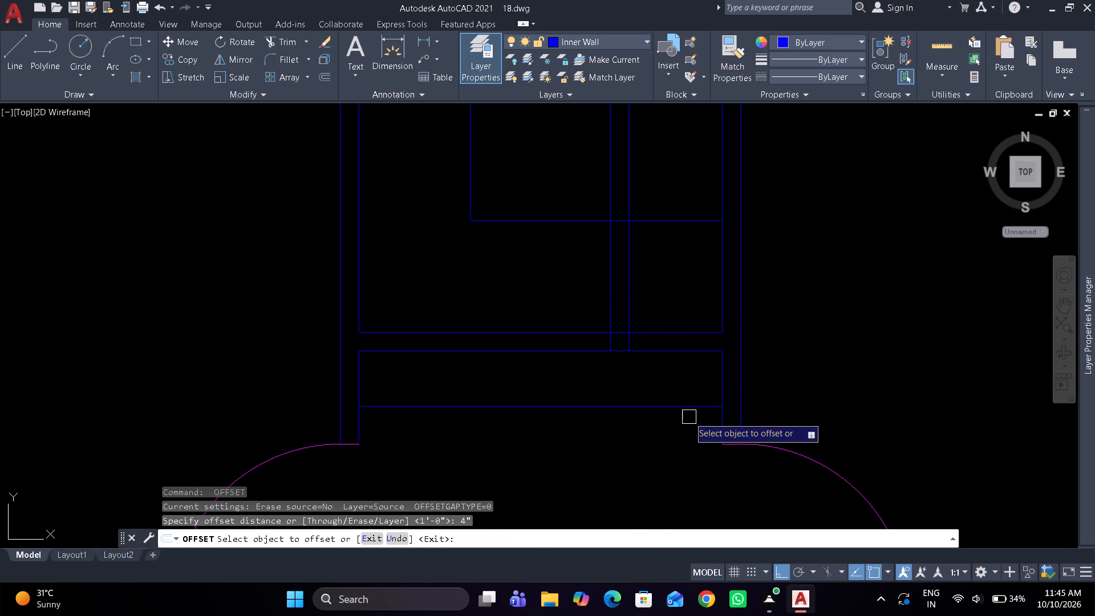
click(690, 406)
click(666, 451)
key(space)
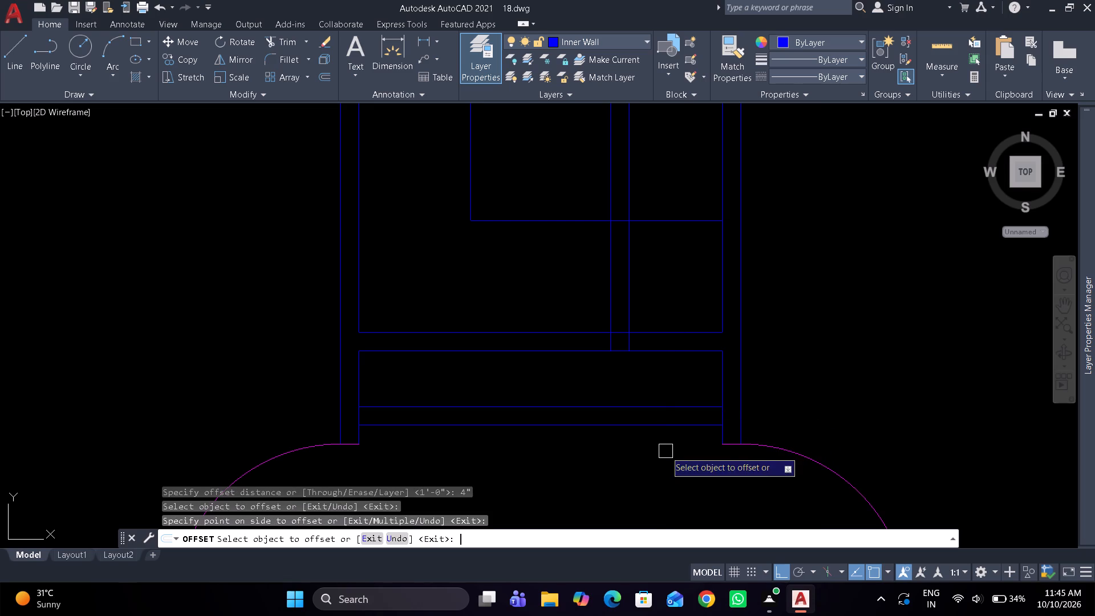
Fillet the partition's east face to the upper new line and its west face to the lower one, making square corners.
text(f m)
key(space)
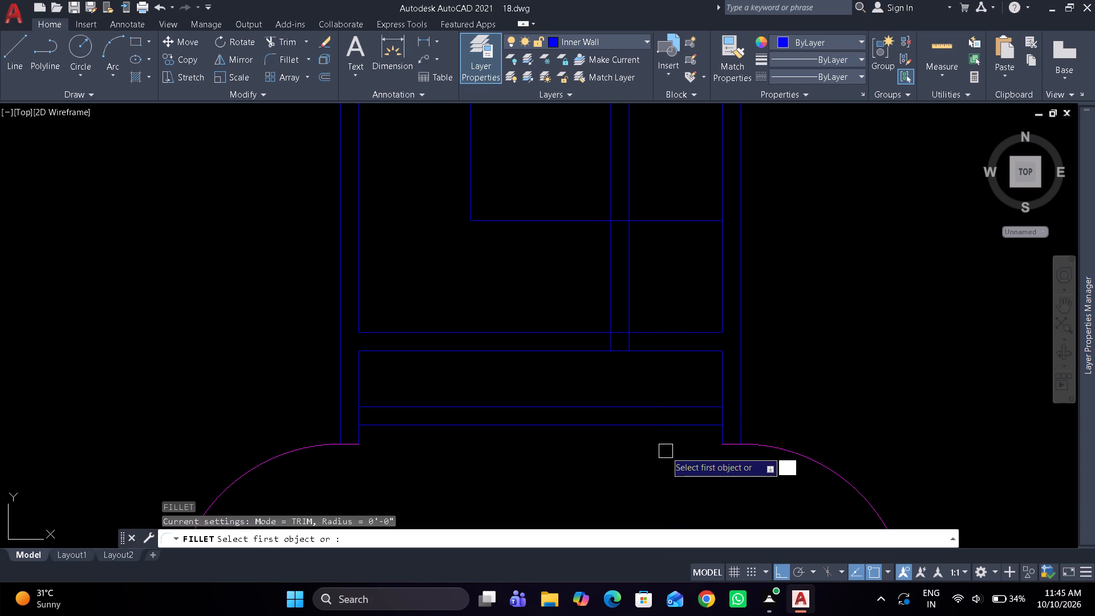
click(630, 282)
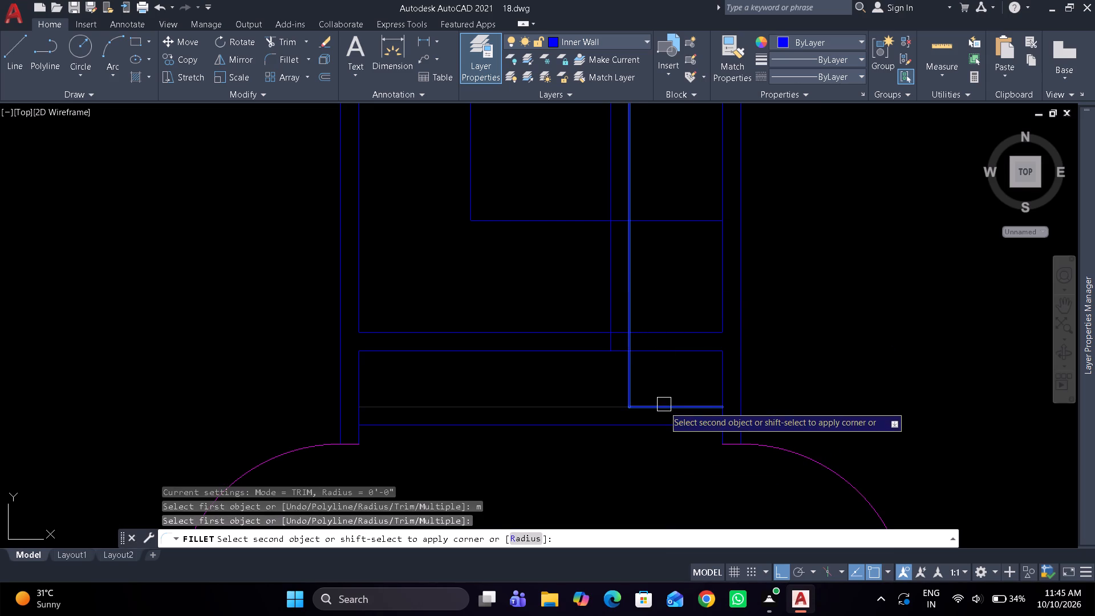
drag(664, 406, 659, 390)
click(611, 293)
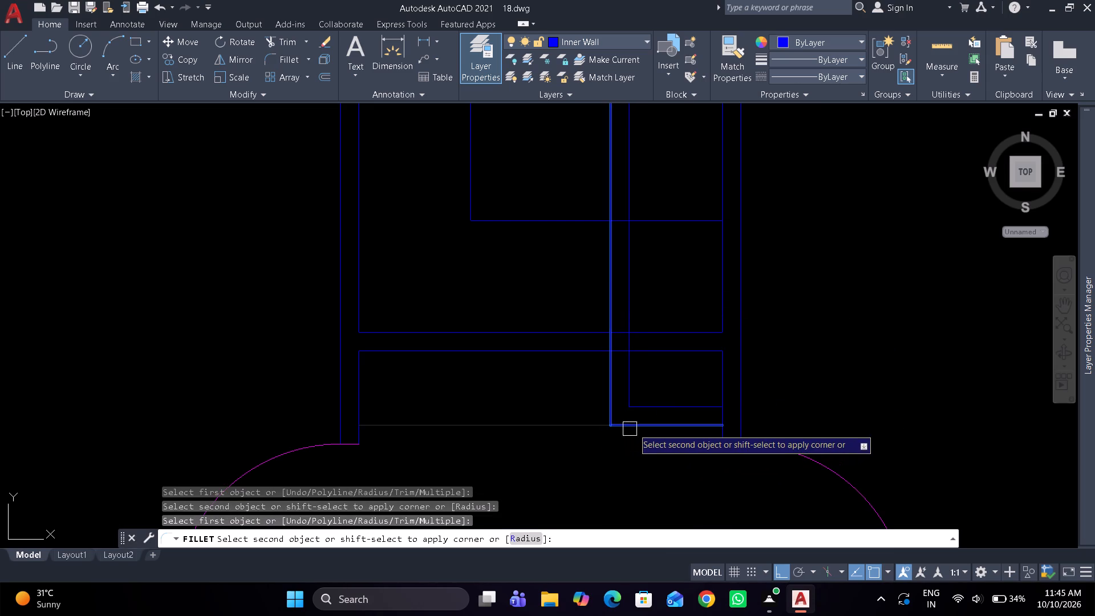
click(634, 428)
key(space)
Trim away the southern wall lines and the outline's bottom line between the partition's east face and the east wall.
text(tr)
key(space)
drag(684, 368, 674, 298)
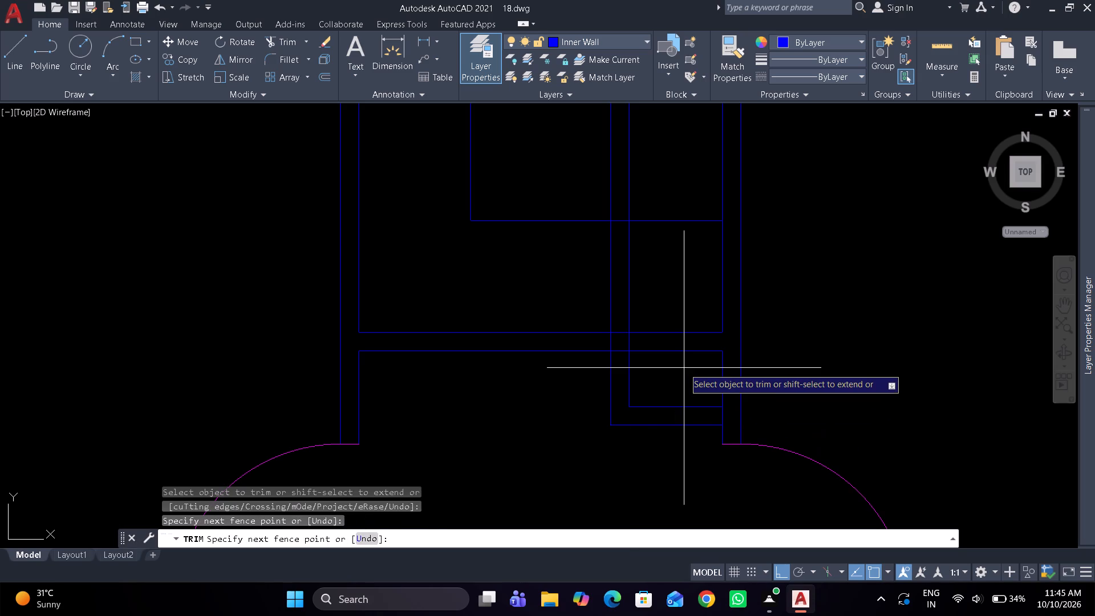
drag(674, 298, 674, 291)
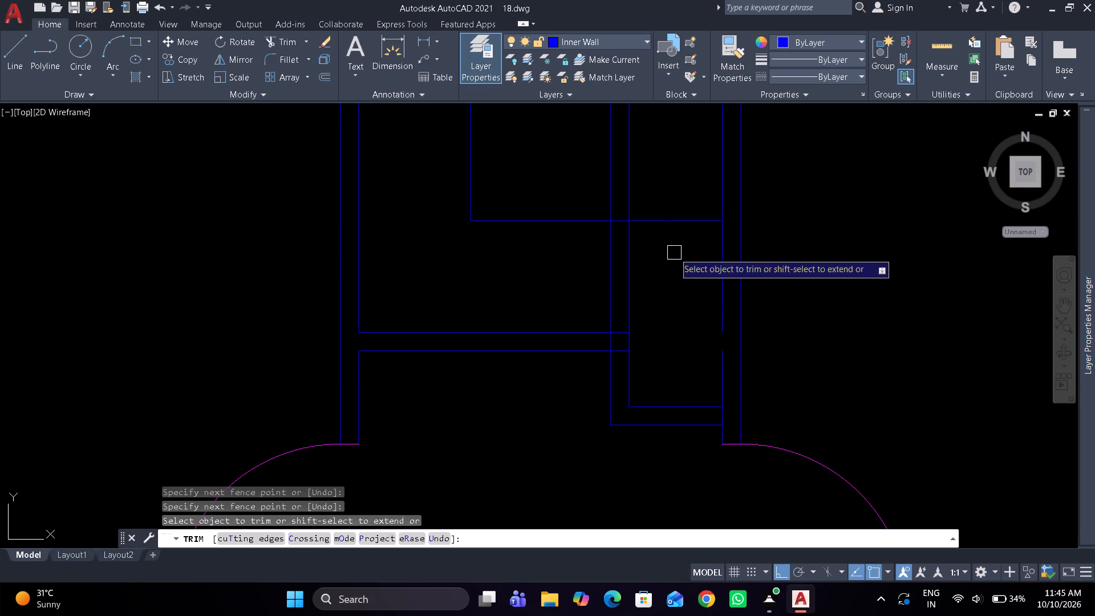
click(674, 225)
Trim the outline's bottom line and both southern wall lines where they cross inside the partition's thickness.
scroll(618, 224, up, 2)
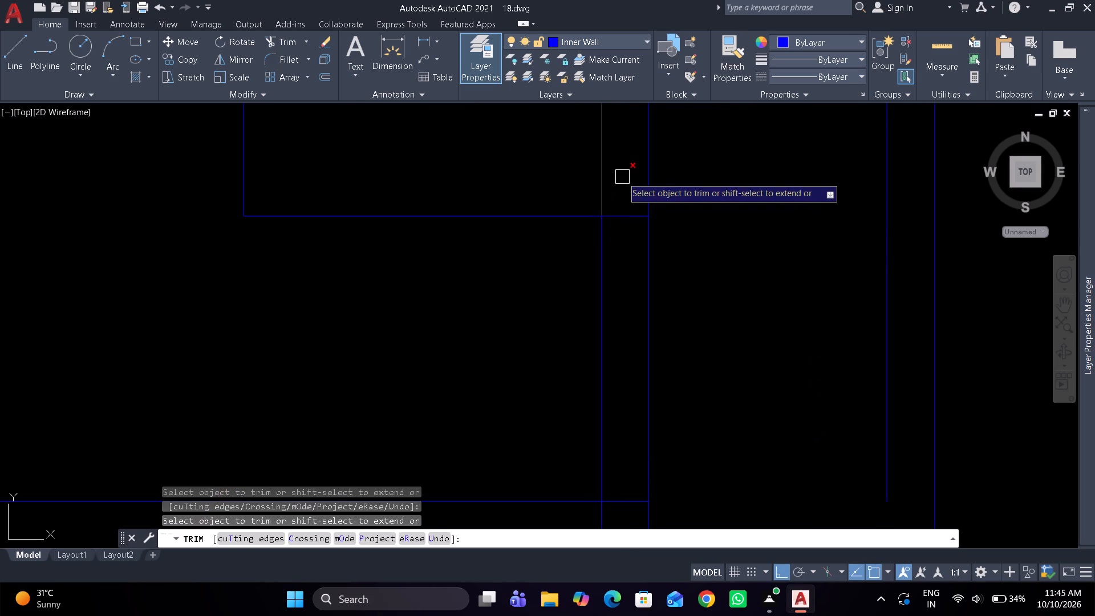
click(630, 171)
scroll(630, 171, down, 2)
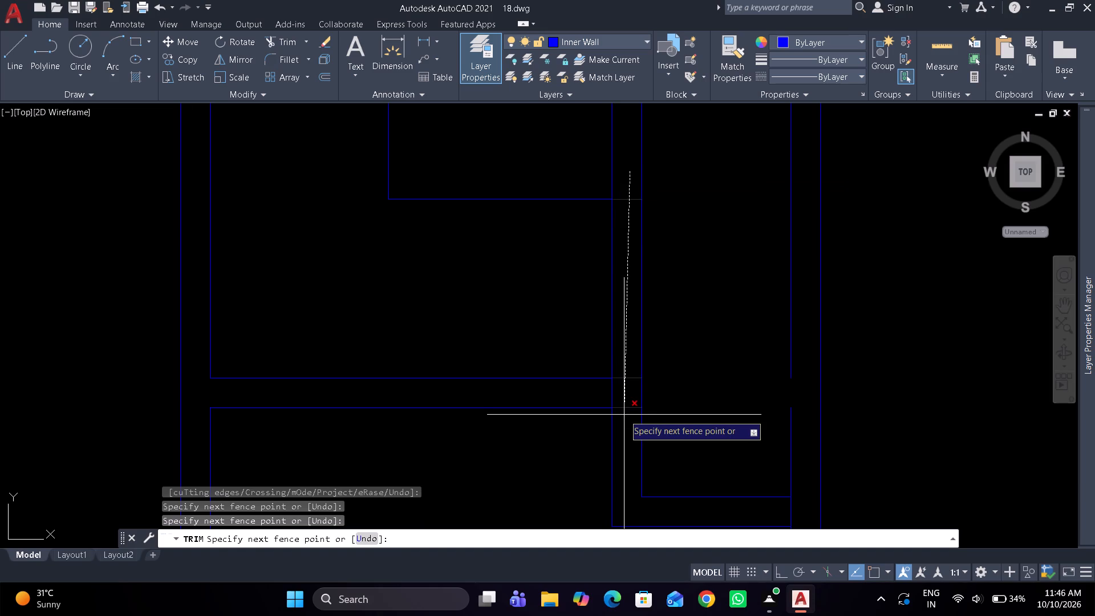
click(625, 427)
scroll(675, 273, down, 3)
middle_drag(686, 261, 683, 318)
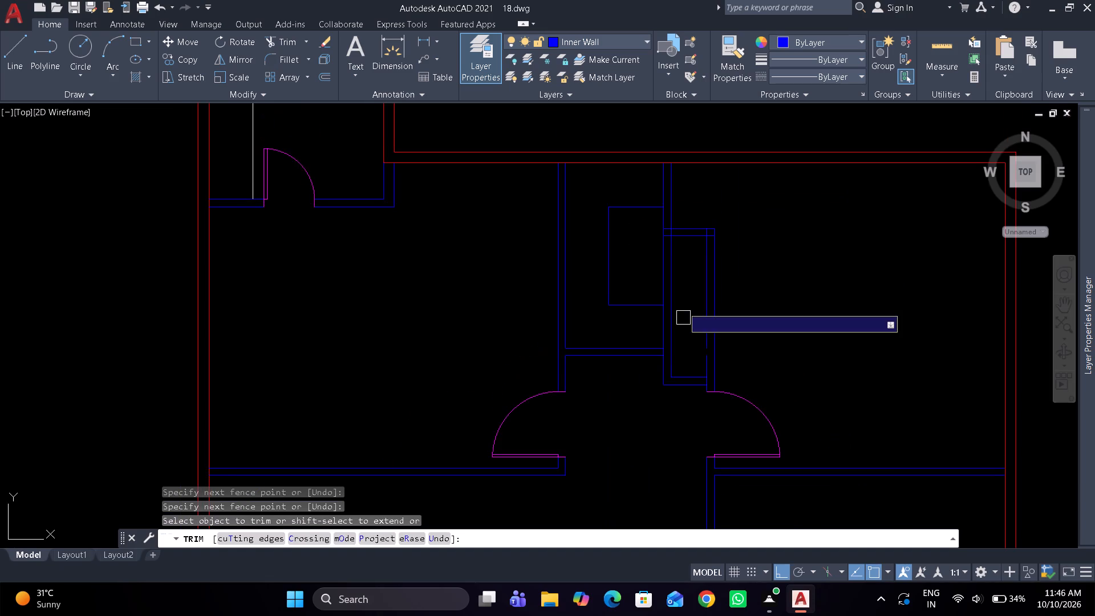
scroll(690, 245, up, 2)
scroll(633, 199, up, 2)
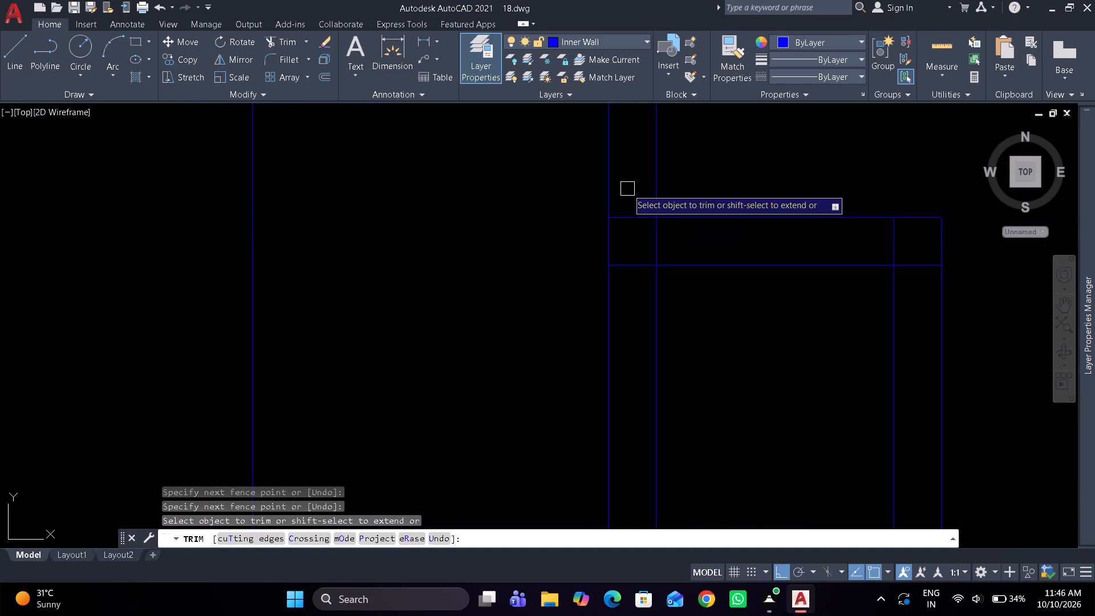
scroll(628, 189, down, 2)
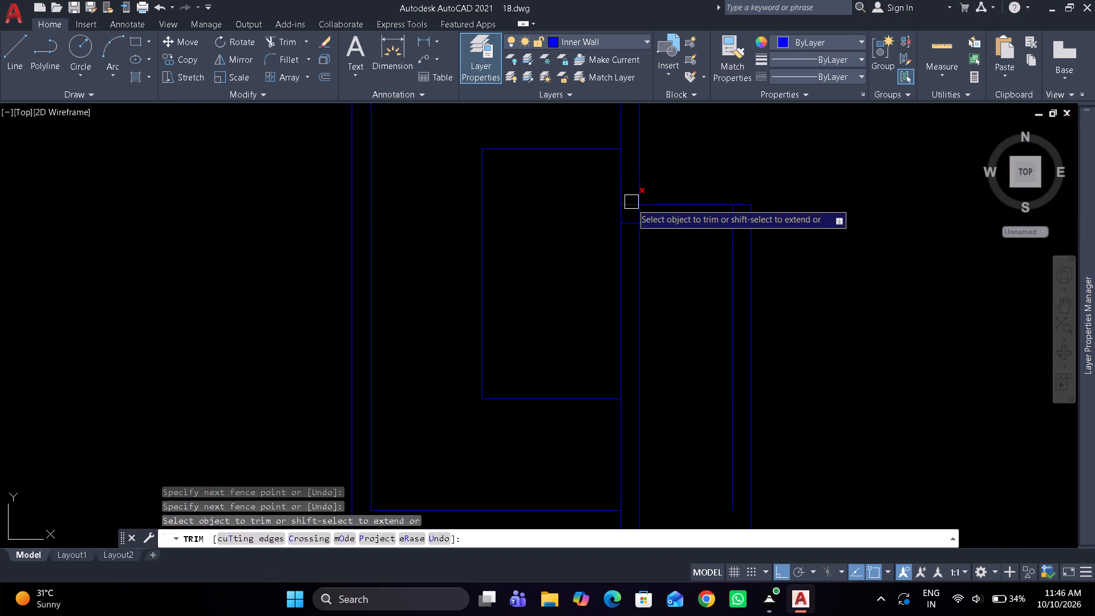
scroll(632, 206, down, 1)
scroll(638, 283, down, 1)
scroll(654, 320, up, 1)
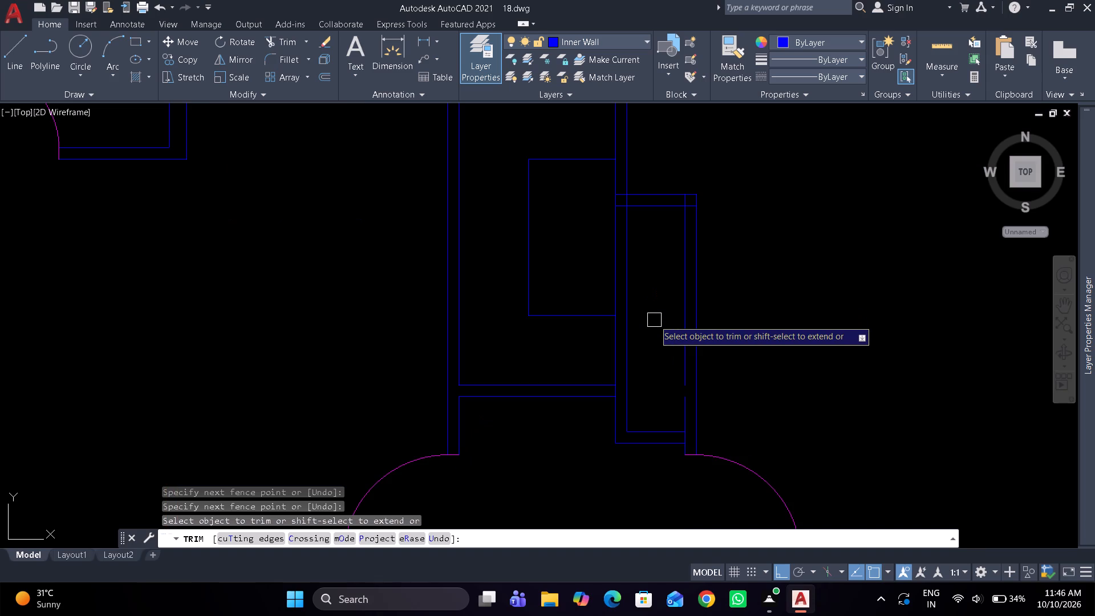
key(space)
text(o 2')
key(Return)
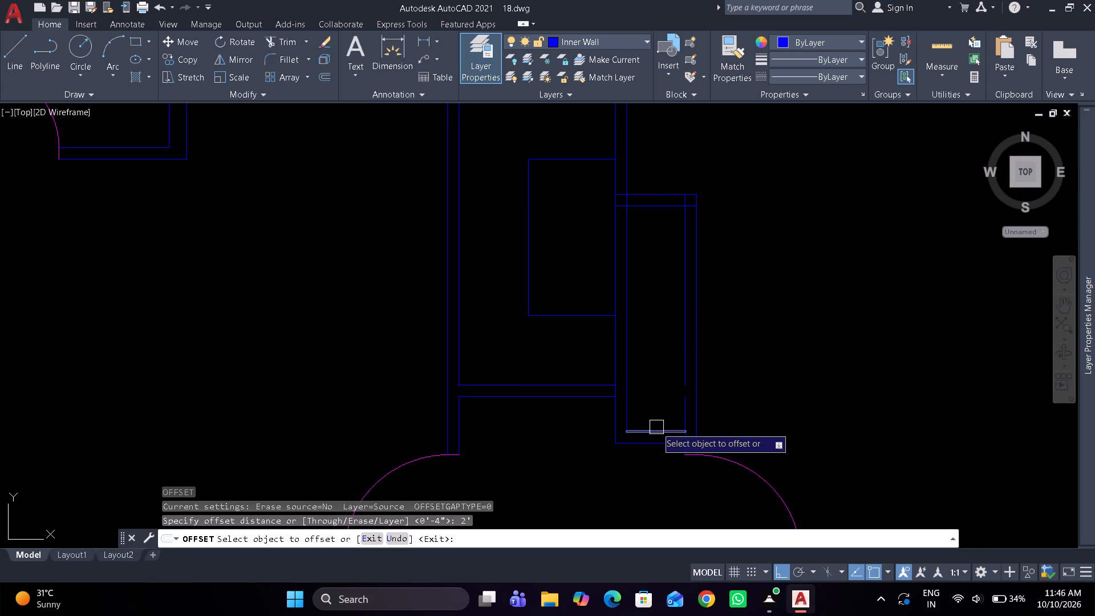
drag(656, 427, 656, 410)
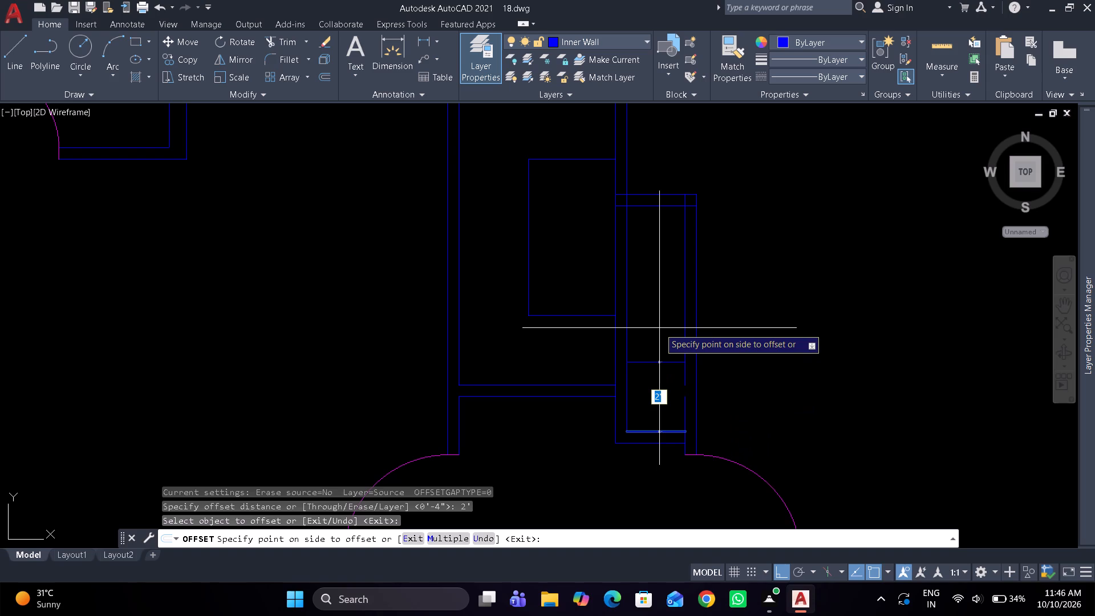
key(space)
Offset the inner face of the narrow eastern space's south wall 2'6" to the north.
key(space)
text(2'6")
key(Return)
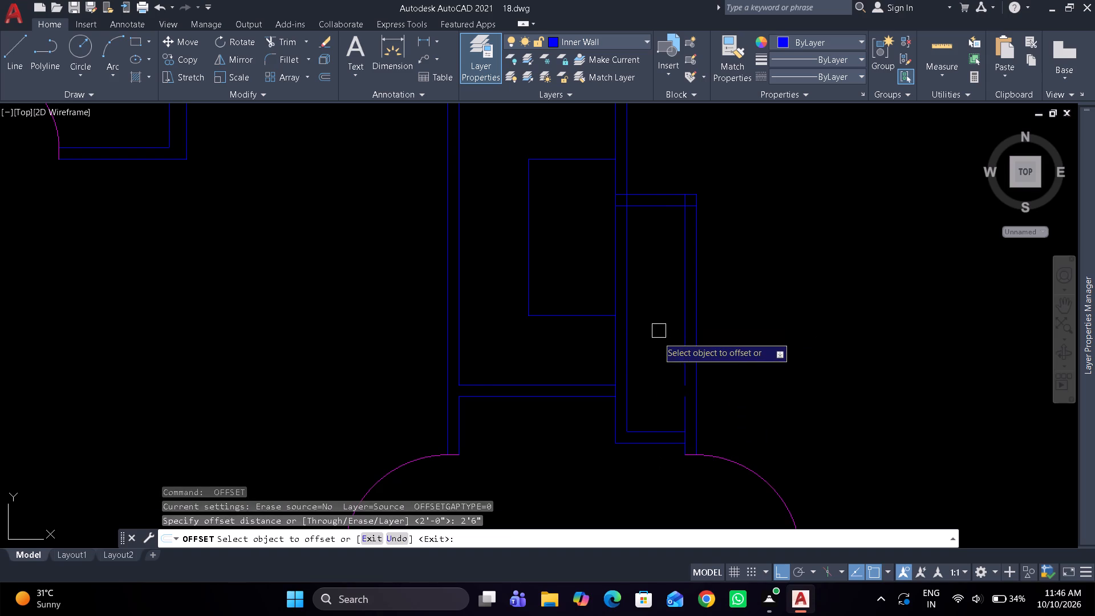
drag(650, 427, 656, 404)
click(674, 290)
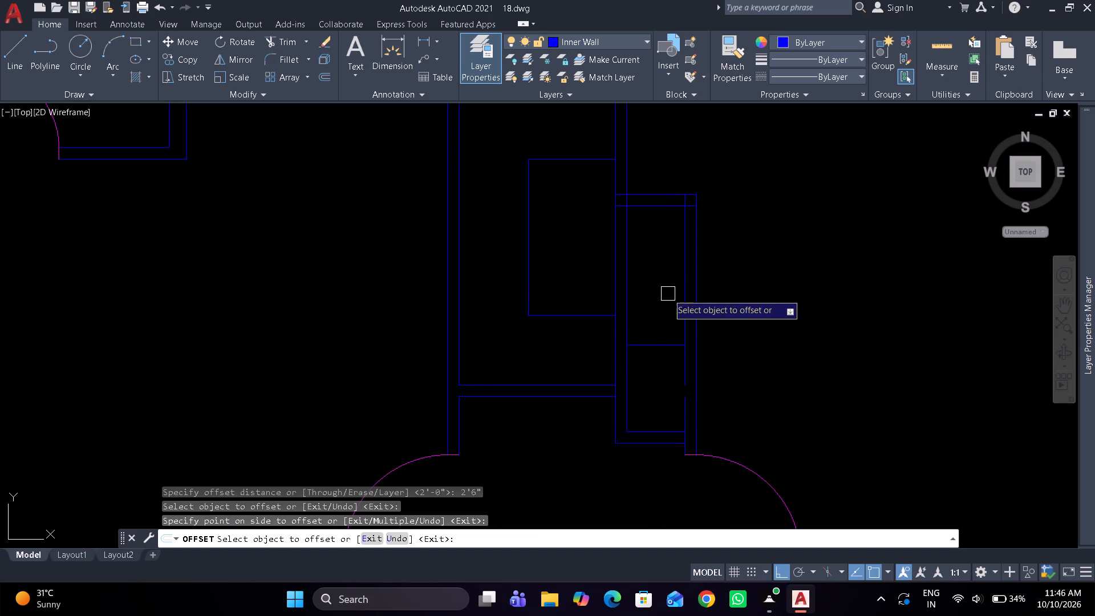
Offset the new horizontal line 4" to the north to form the cross wall's second face.
key(space)
key(space)
text(4")
key(Return)
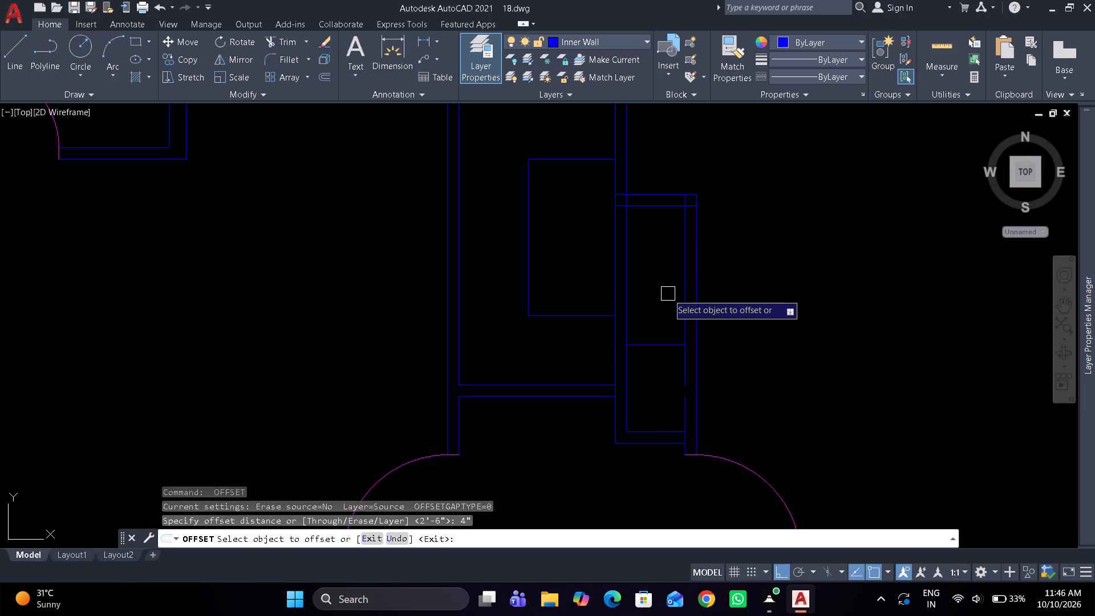
drag(651, 345, 655, 314)
click(660, 266)
key(space)
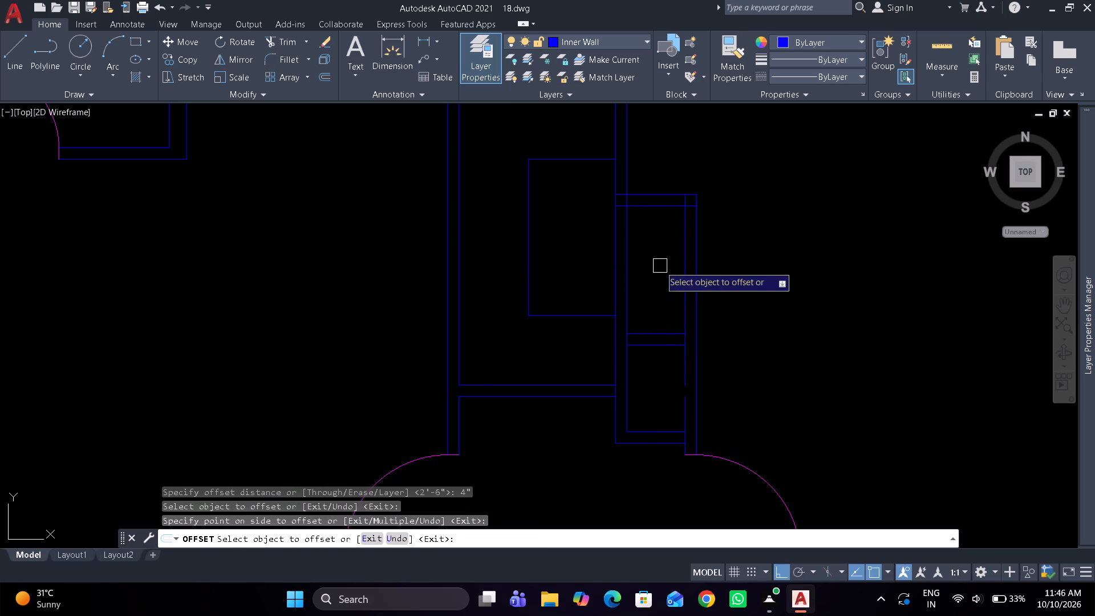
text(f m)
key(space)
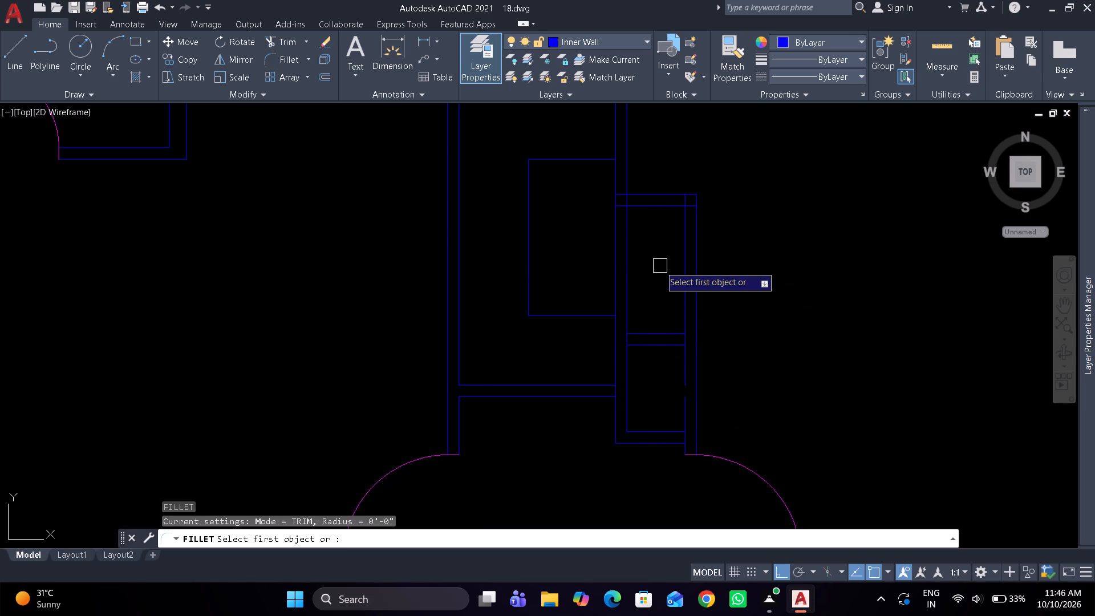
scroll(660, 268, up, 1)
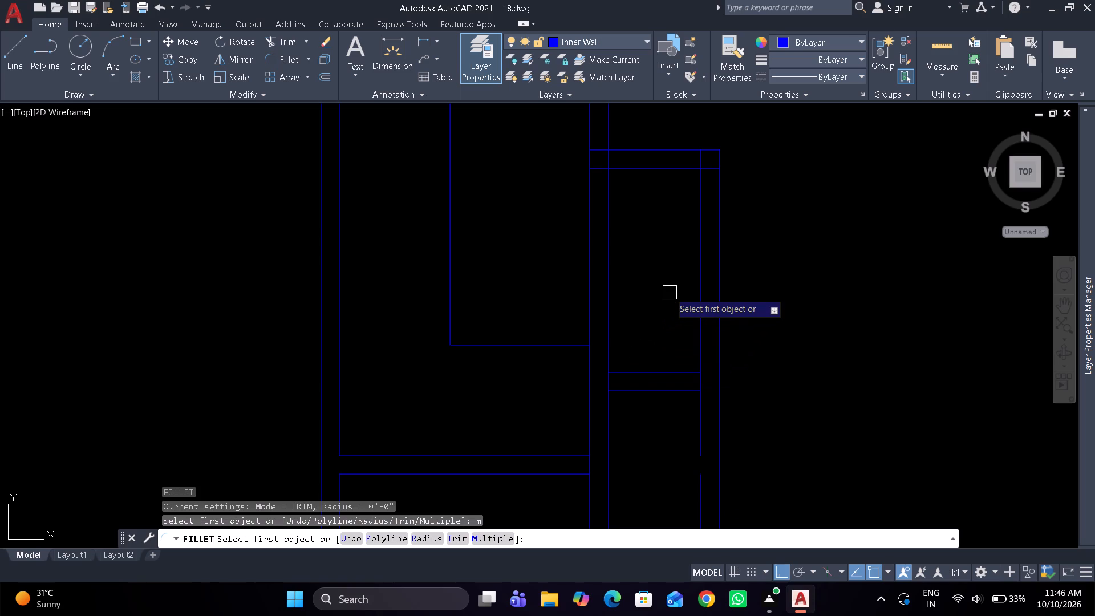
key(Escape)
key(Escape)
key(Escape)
Extend both cross-wall lines west and east to the outer faces of the narrow space's side walls.
text(ex)
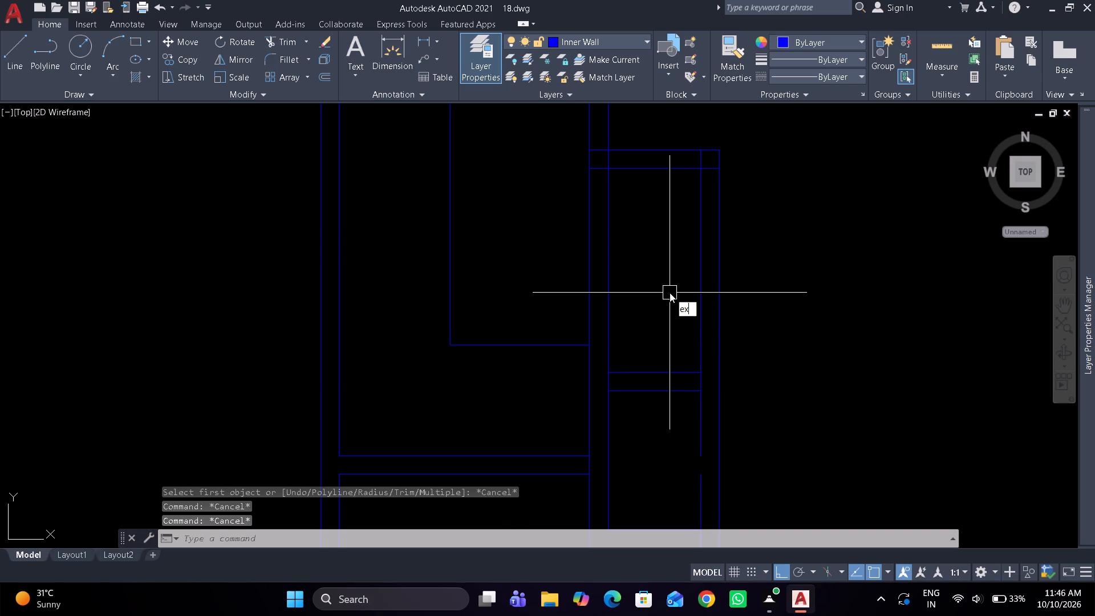
key(space)
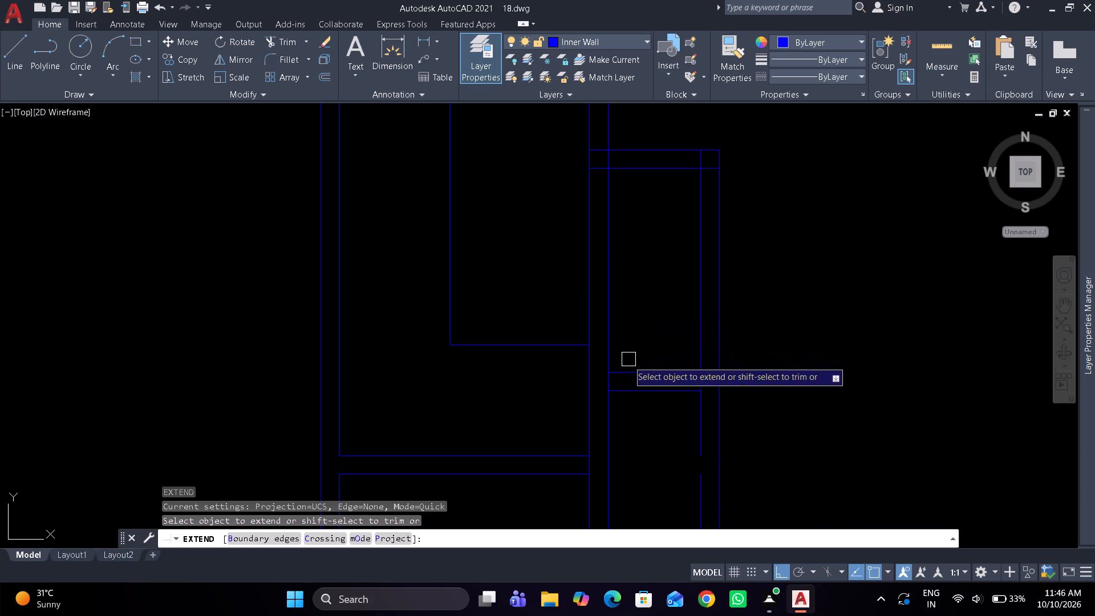
click(628, 374)
click(628, 387)
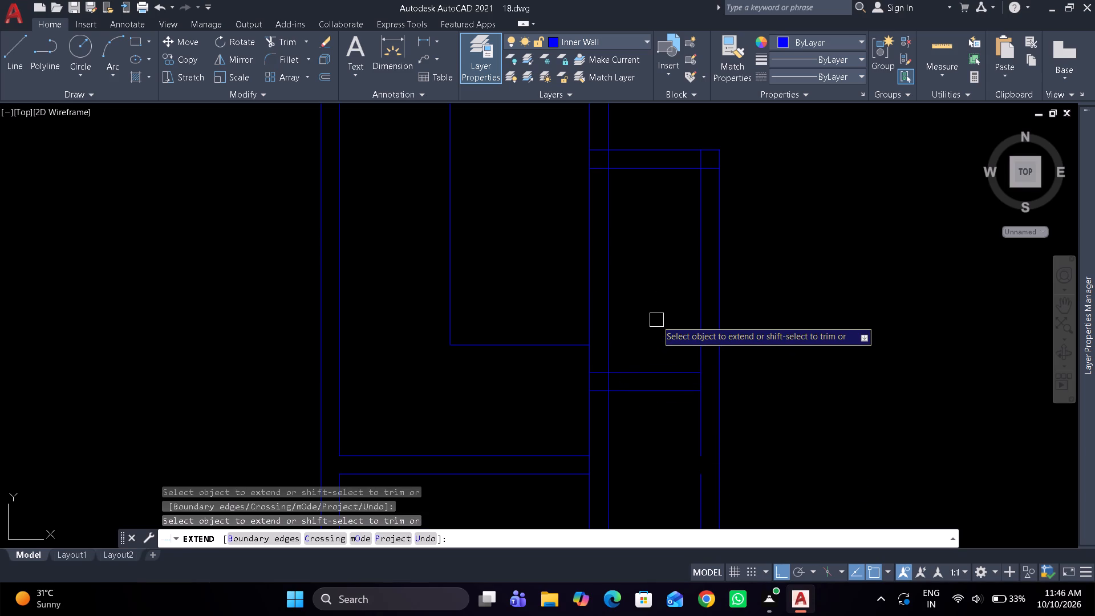
click(667, 374)
drag(672, 397, 672, 370)
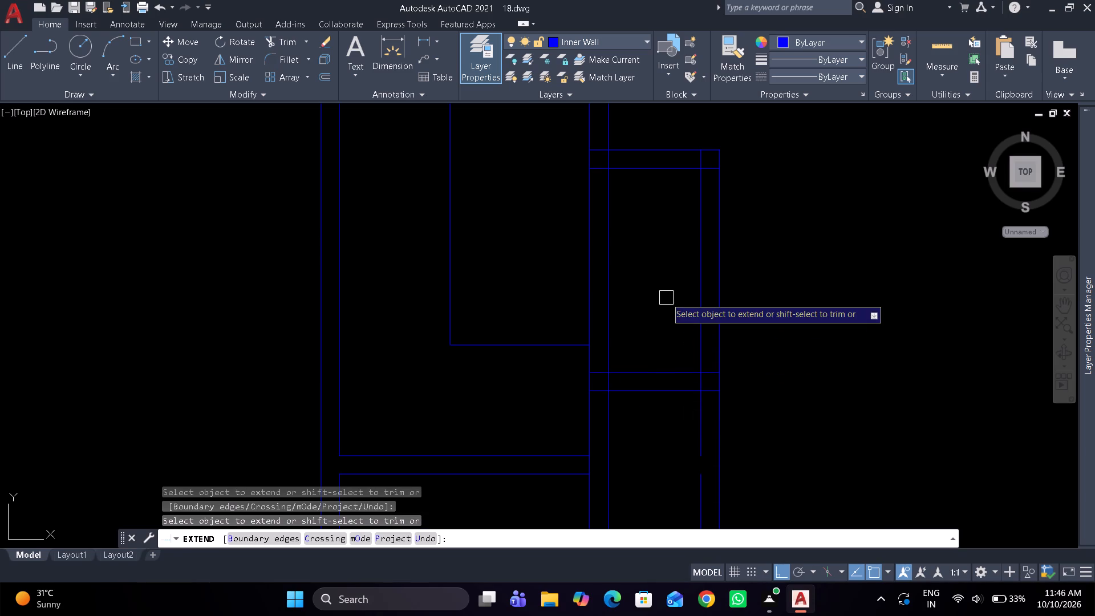
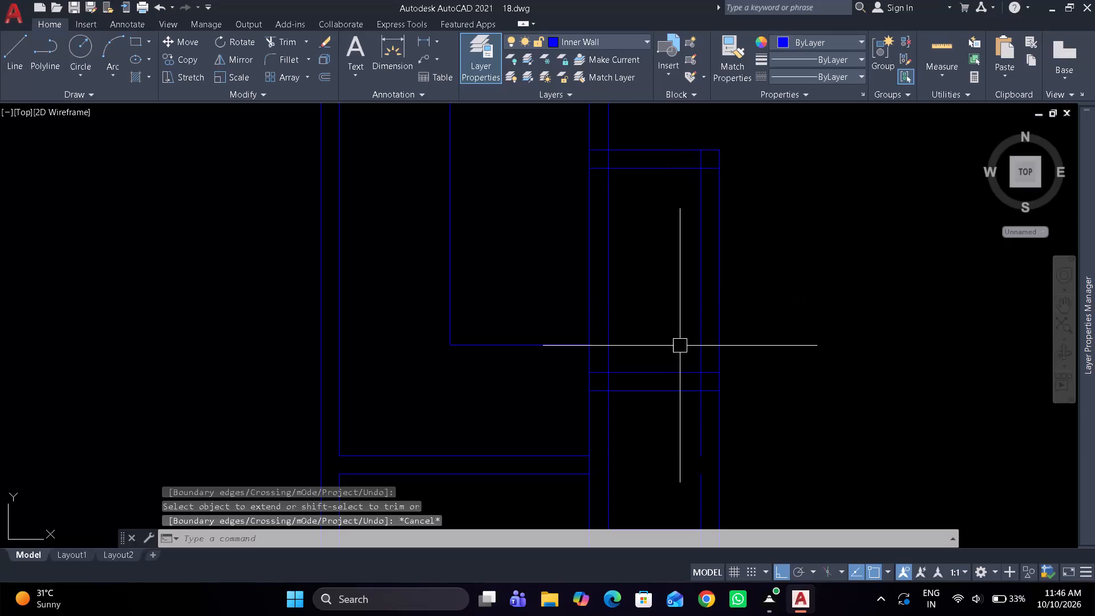
Join the two broken segments of the narrow space's east wall inner line into one line.
scroll(708, 483, up, 1)
drag(711, 485, 689, 436)
click(676, 390)
text(j)
key(space)
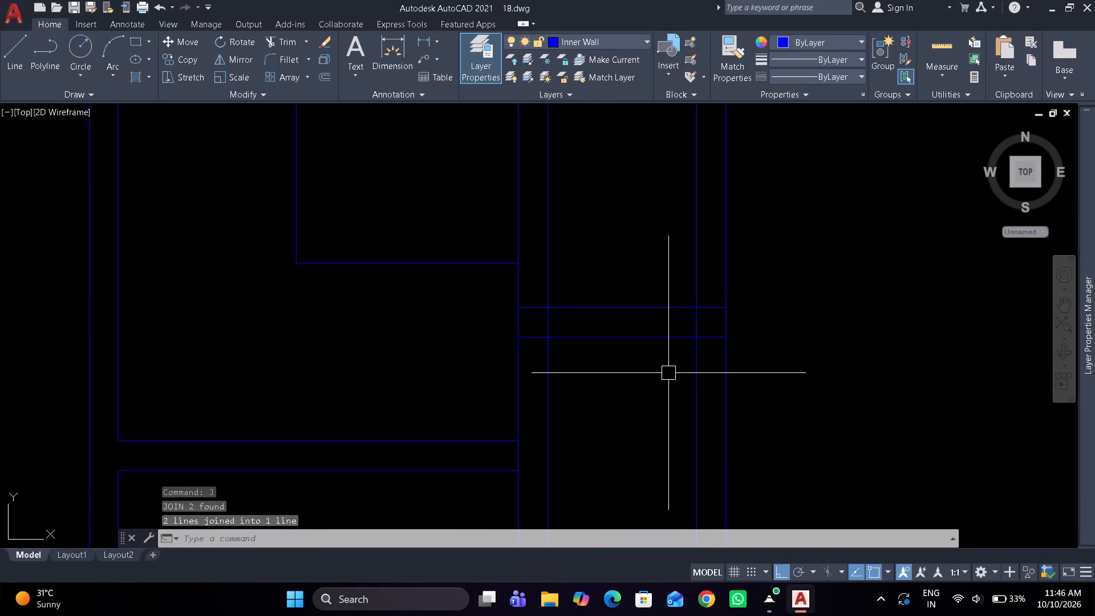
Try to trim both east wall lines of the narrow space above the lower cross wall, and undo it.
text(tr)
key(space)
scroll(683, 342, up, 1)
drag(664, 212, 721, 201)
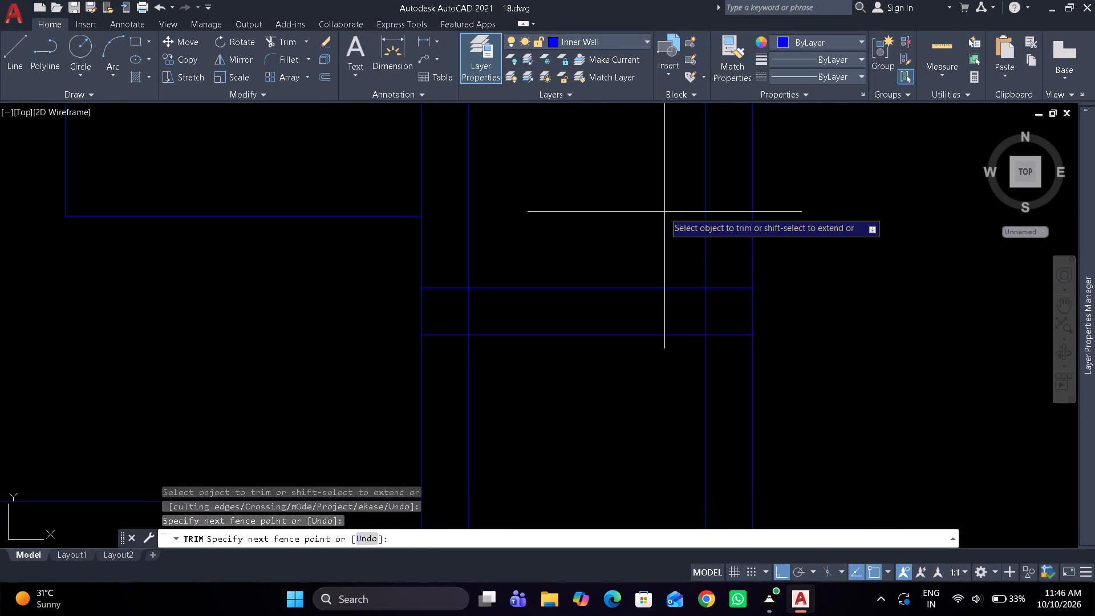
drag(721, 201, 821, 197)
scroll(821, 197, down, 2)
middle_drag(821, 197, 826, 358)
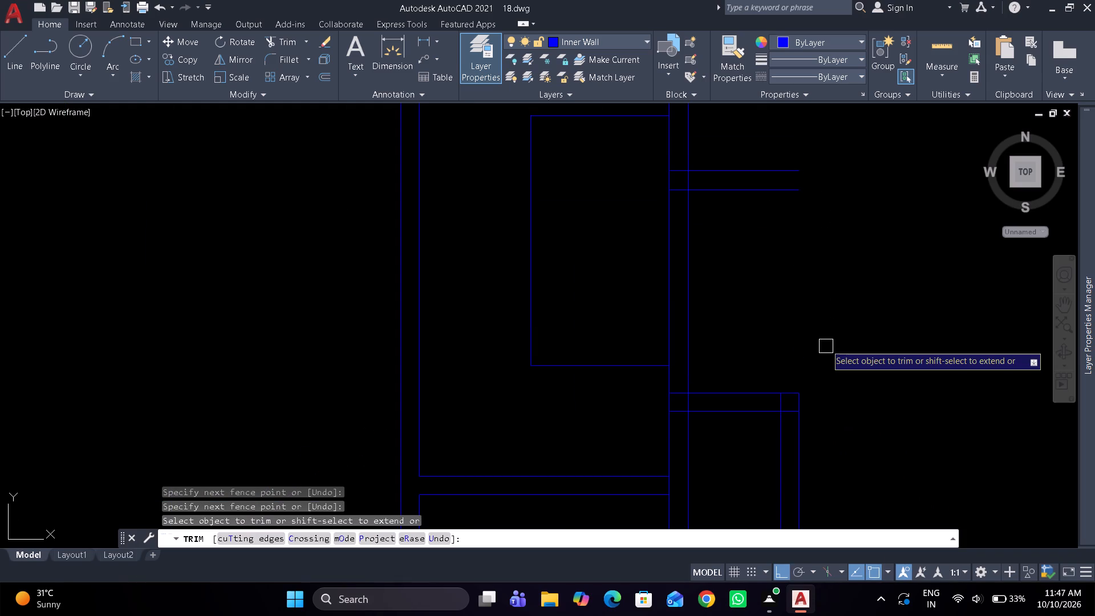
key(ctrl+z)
Trim both east wall lines between the two cross walls and the inner-line stub inside the northern cross wall.
scroll(808, 279, down, 3)
middle_drag(807, 278, 807, 370)
scroll(802, 337, up, 1)
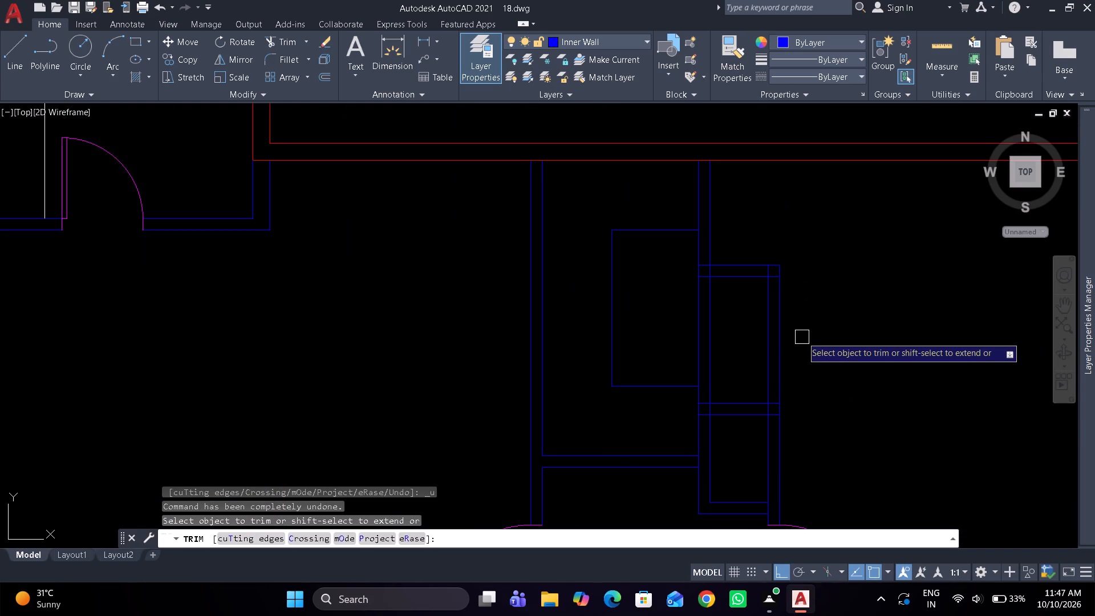
drag(802, 329, 754, 326)
scroll(772, 276, up, 3)
click(761, 256)
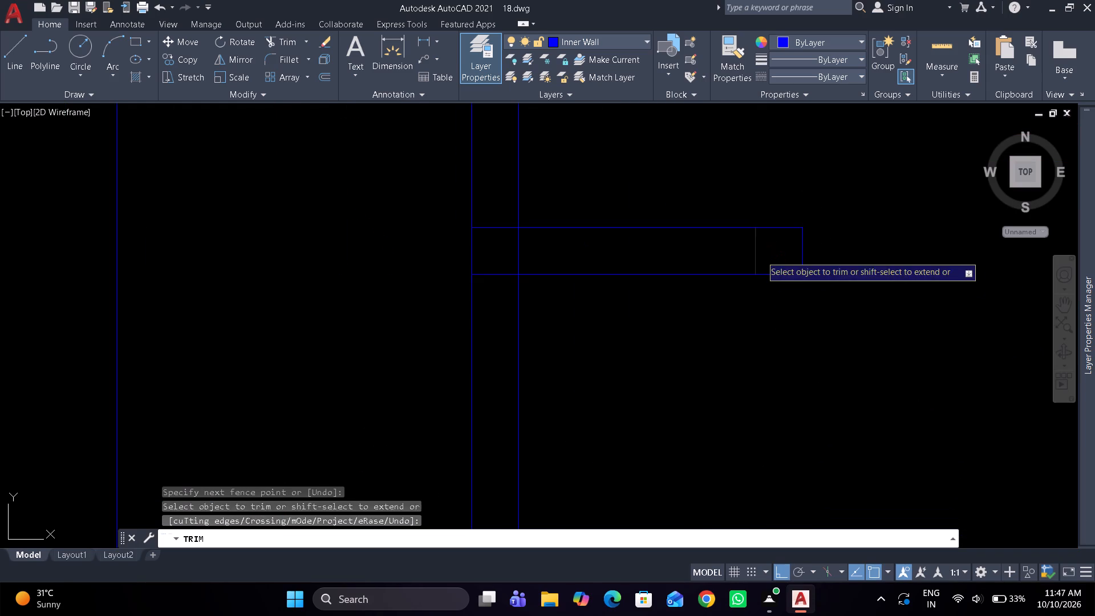
scroll(627, 310, down, 3)
middle_drag(619, 347, 623, 290)
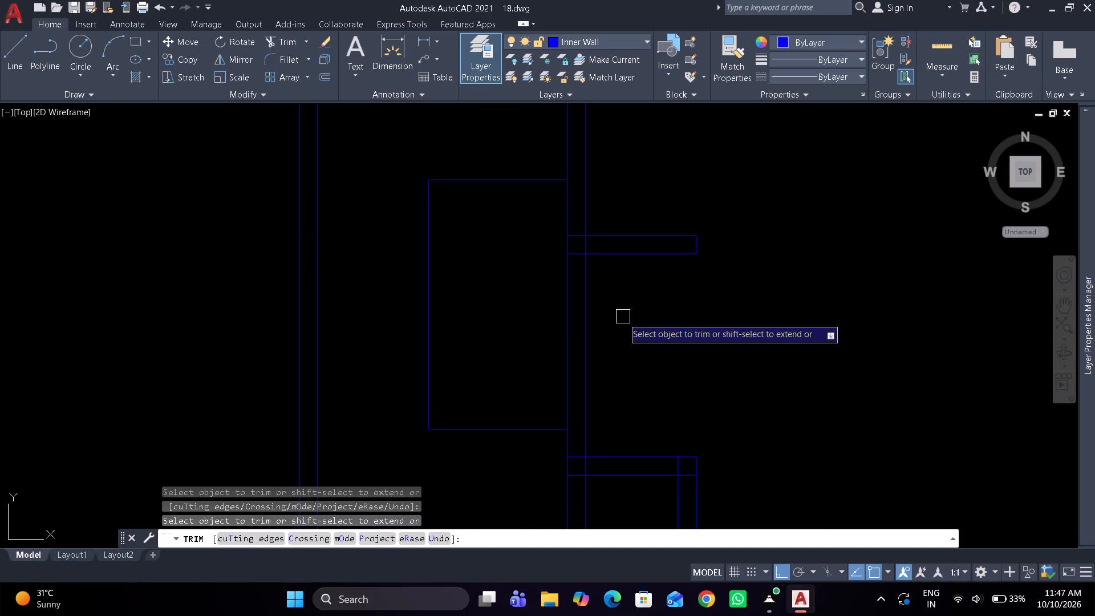
scroll(623, 342, down, 1)
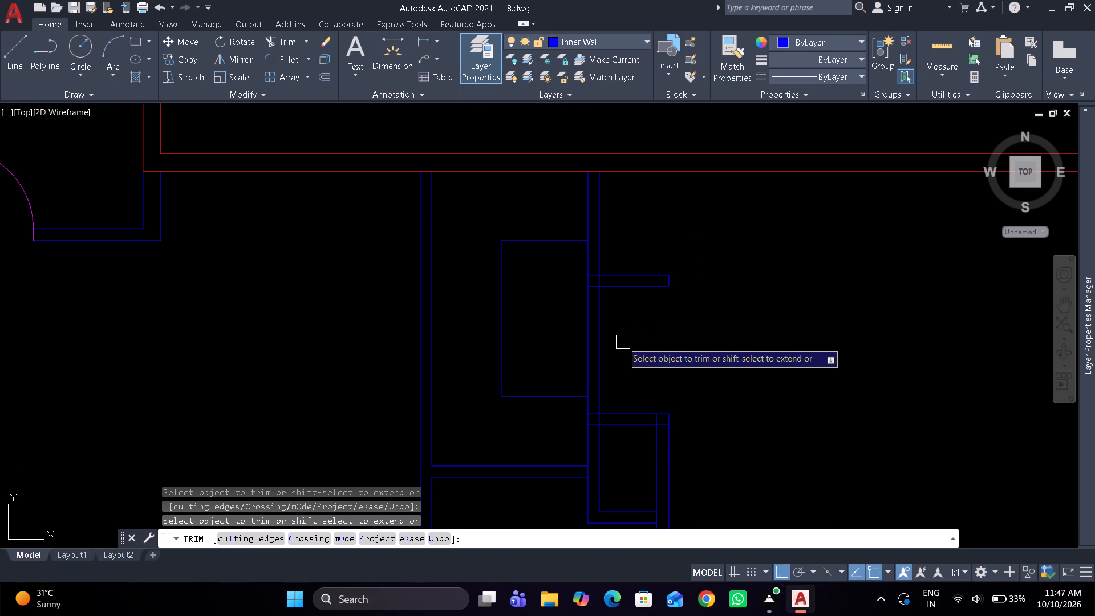
middle_drag(623, 342, 623, 317)
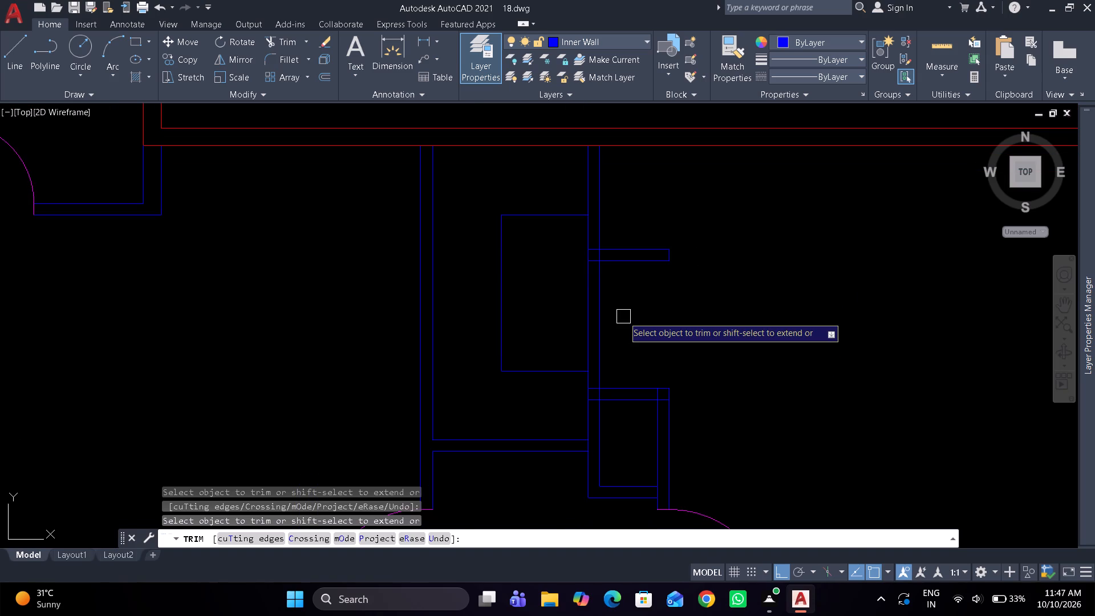
scroll(629, 336, up, 1)
middle_drag(629, 336, 629, 291)
key(Escape)
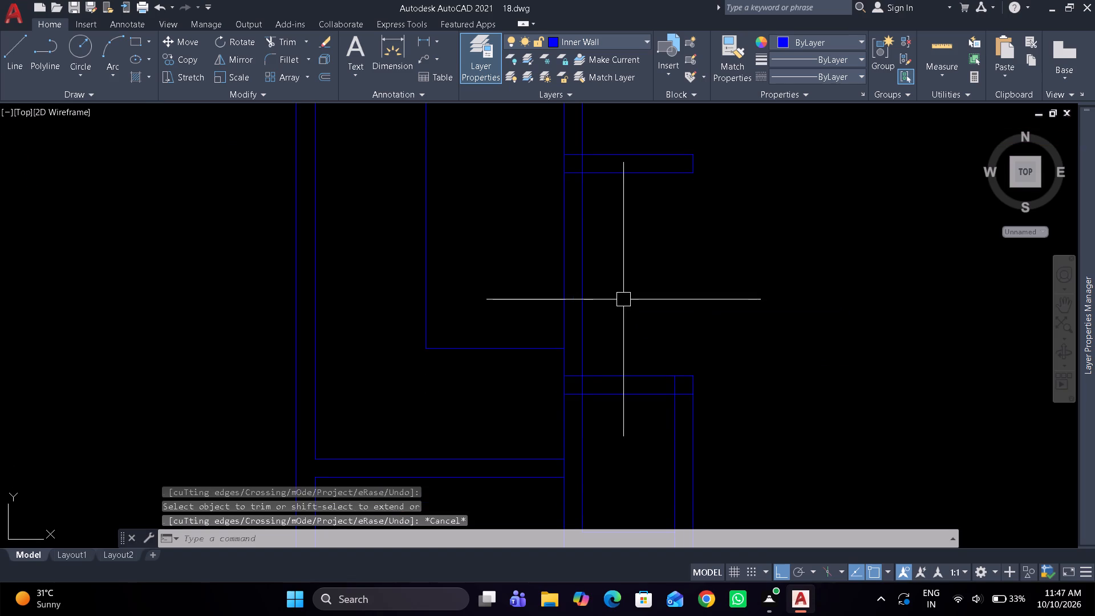
Move both lines of the southern cross wall about 7" north.
drag(551, 364, 559, 374)
click(752, 411)
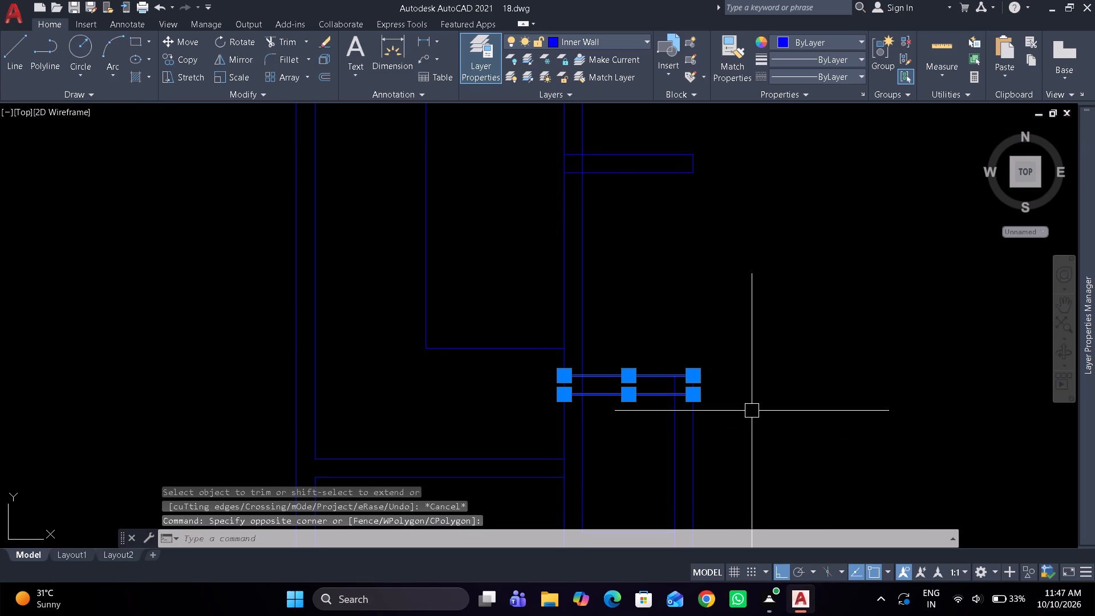
text(m)
key(space)
drag(748, 410, 747, 400)
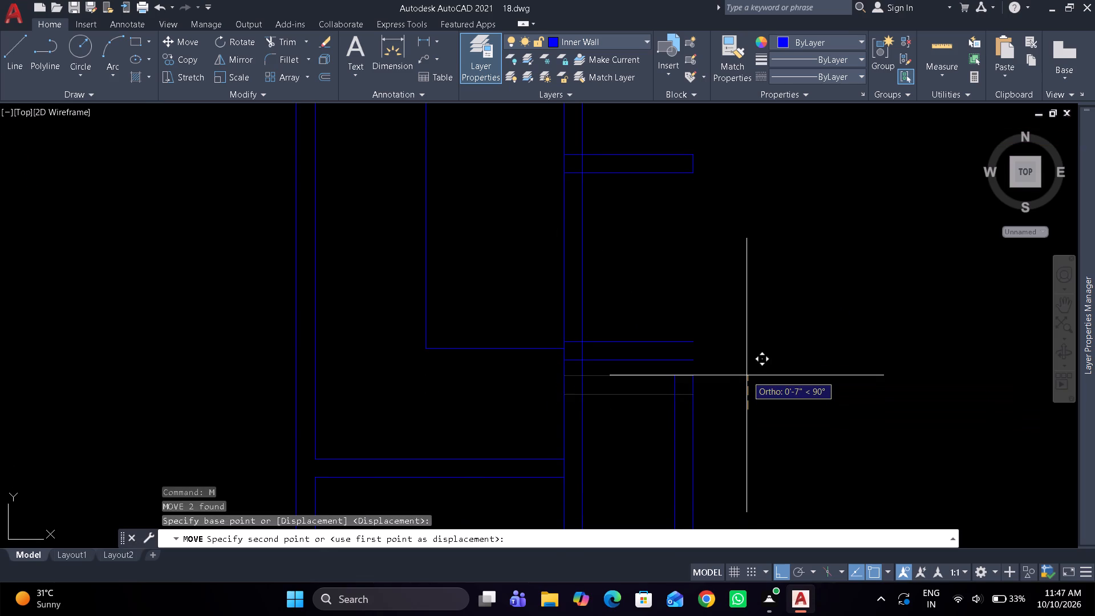
click(747, 375)
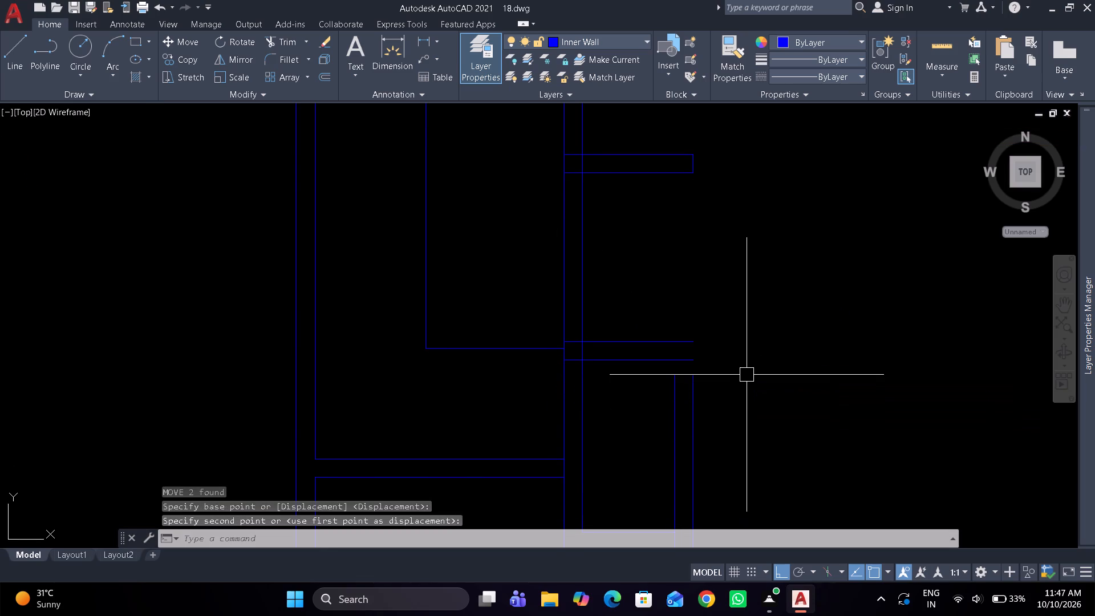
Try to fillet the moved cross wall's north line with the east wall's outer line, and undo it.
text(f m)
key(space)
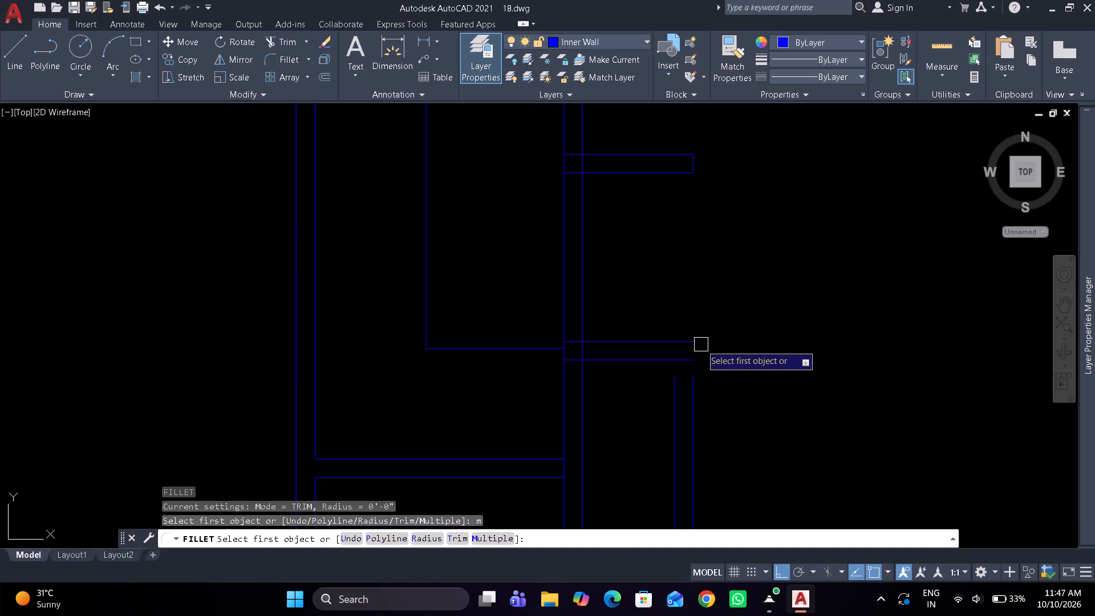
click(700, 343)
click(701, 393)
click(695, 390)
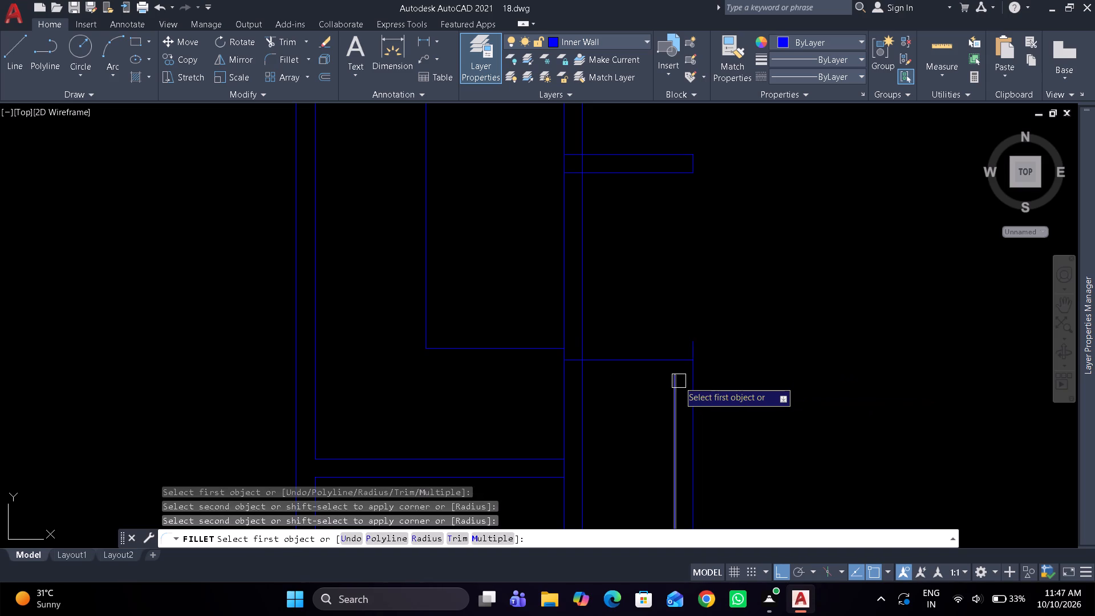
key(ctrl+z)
Fillet the moved cross wall's north line with the east wall's outer line, and its south line with the inner line.
click(676, 344)
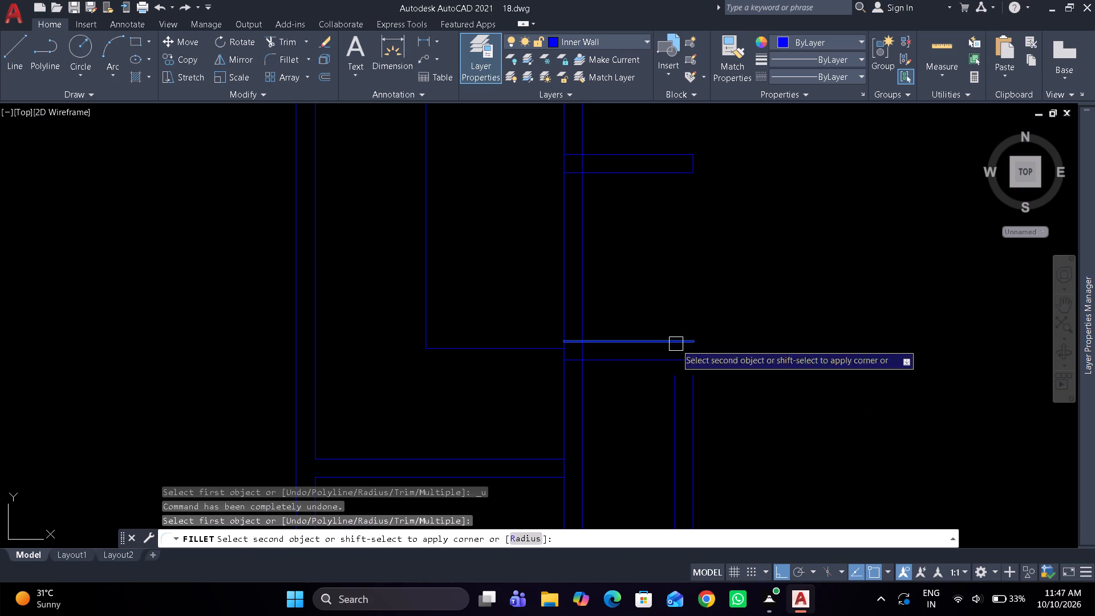
drag(699, 409, 697, 404)
click(648, 363)
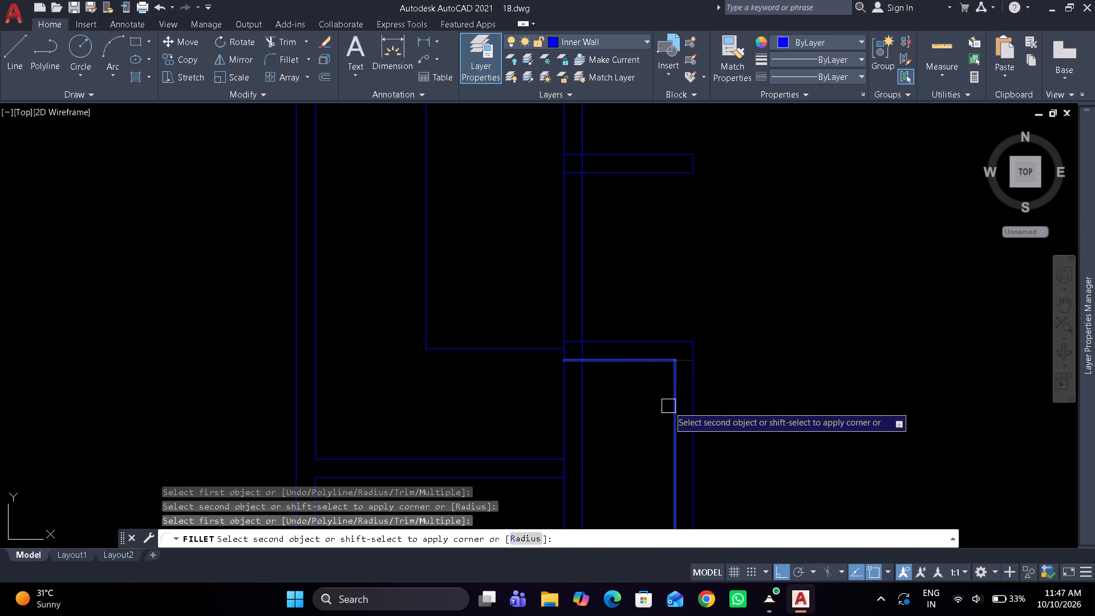
click(668, 406)
key(Escape)
Trim both west side wall lines between the northern and southern cross walls.
text(tr)
key(space)
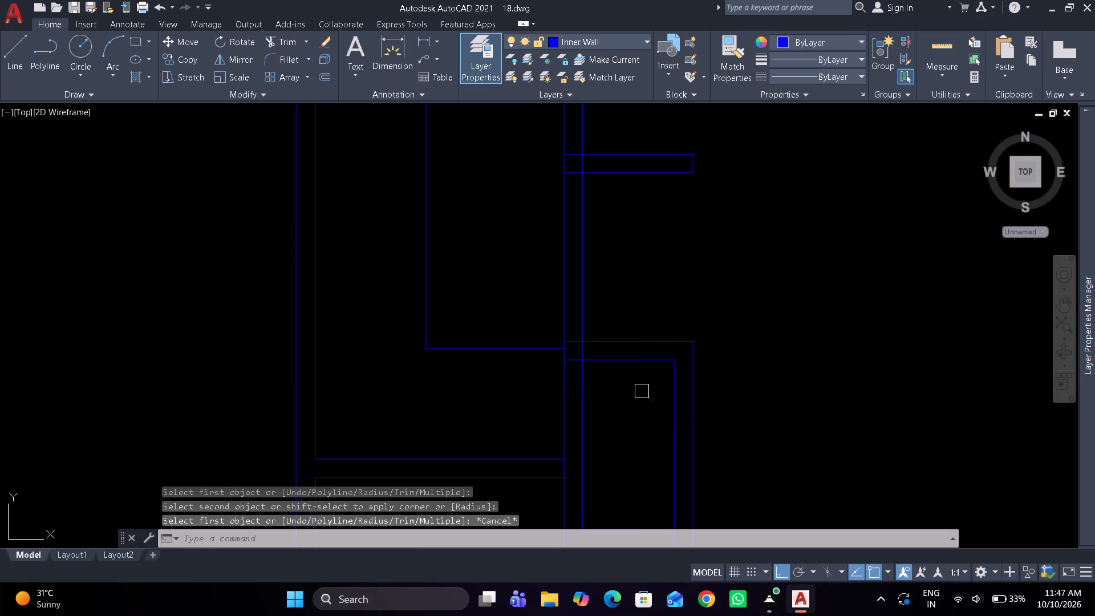
scroll(602, 366, up, 1)
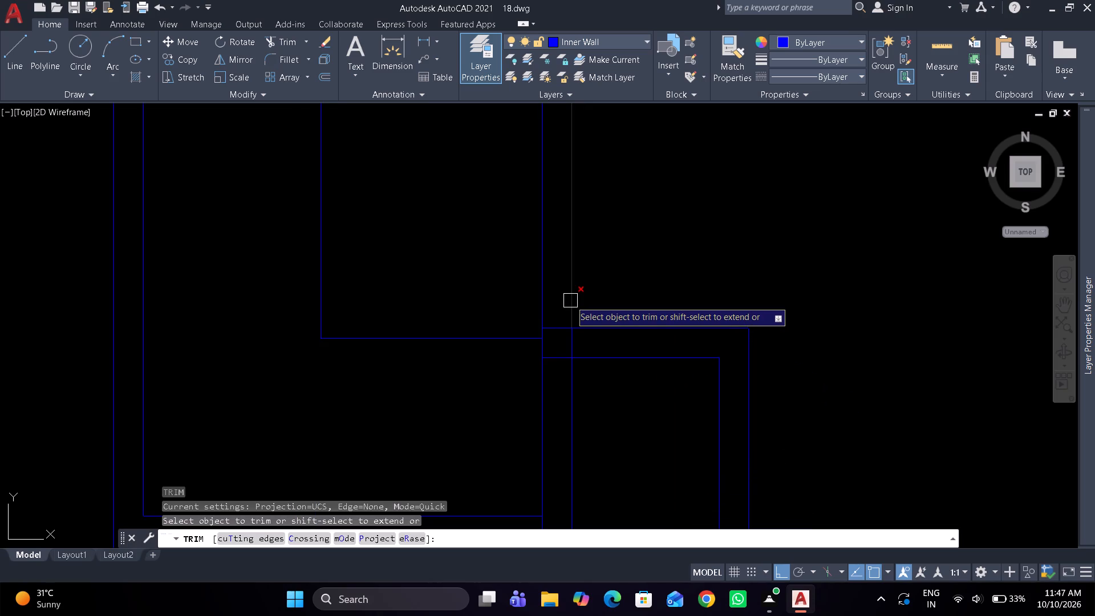
scroll(570, 288, down, 2)
middle_drag(570, 288, 580, 379)
click(586, 348)
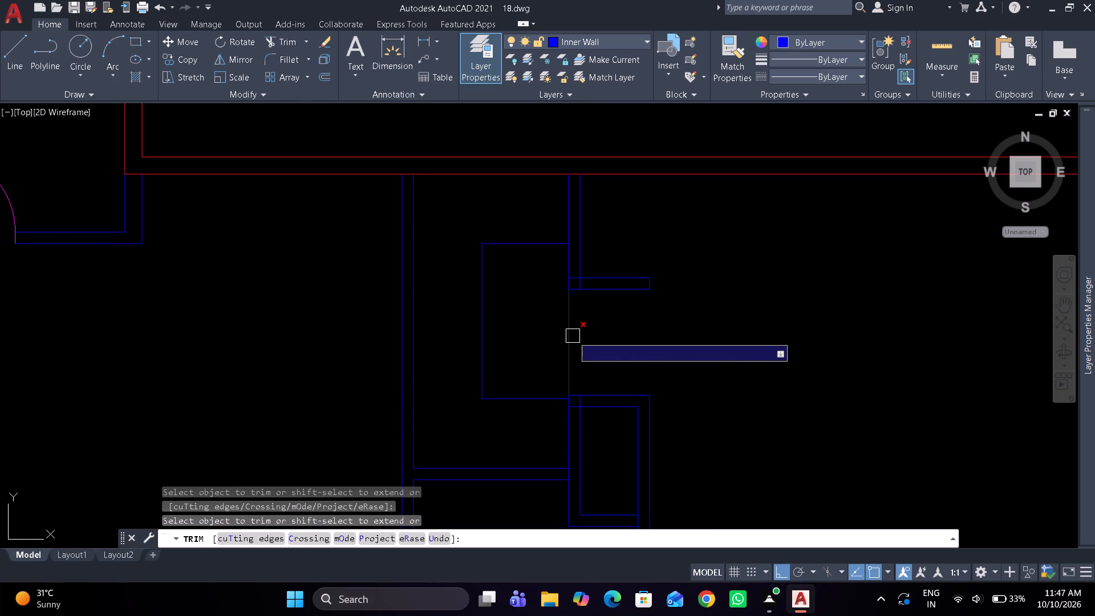
click(573, 336)
Trim the two line stubs crossing inside the wall thickness at the southern compartment's northwest corner.
scroll(584, 411, up, 3)
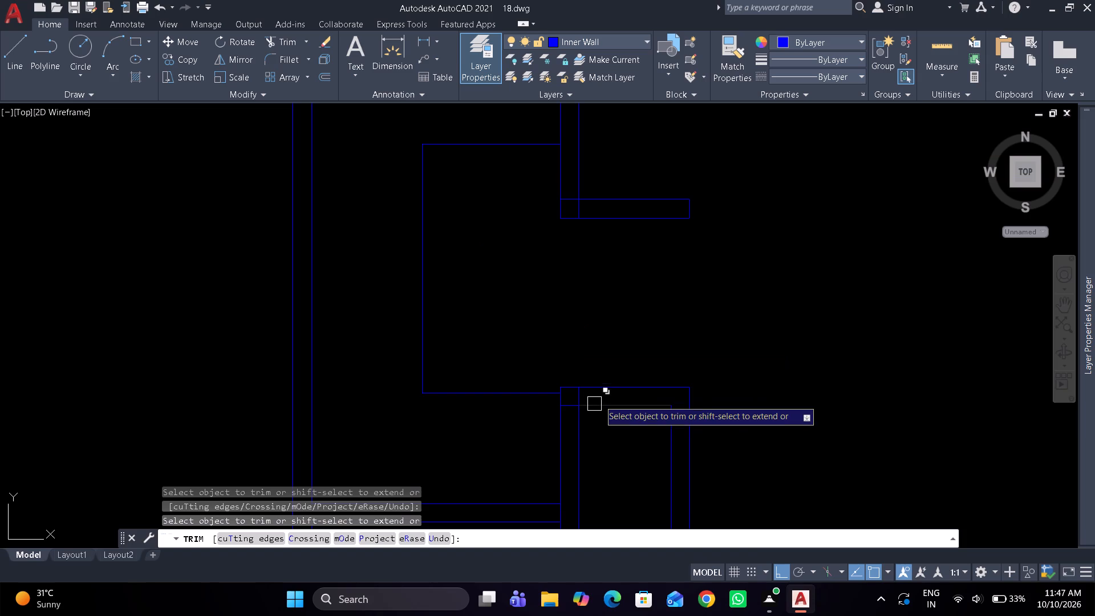
scroll(691, 368, down, 1)
scroll(622, 406, up, 1)
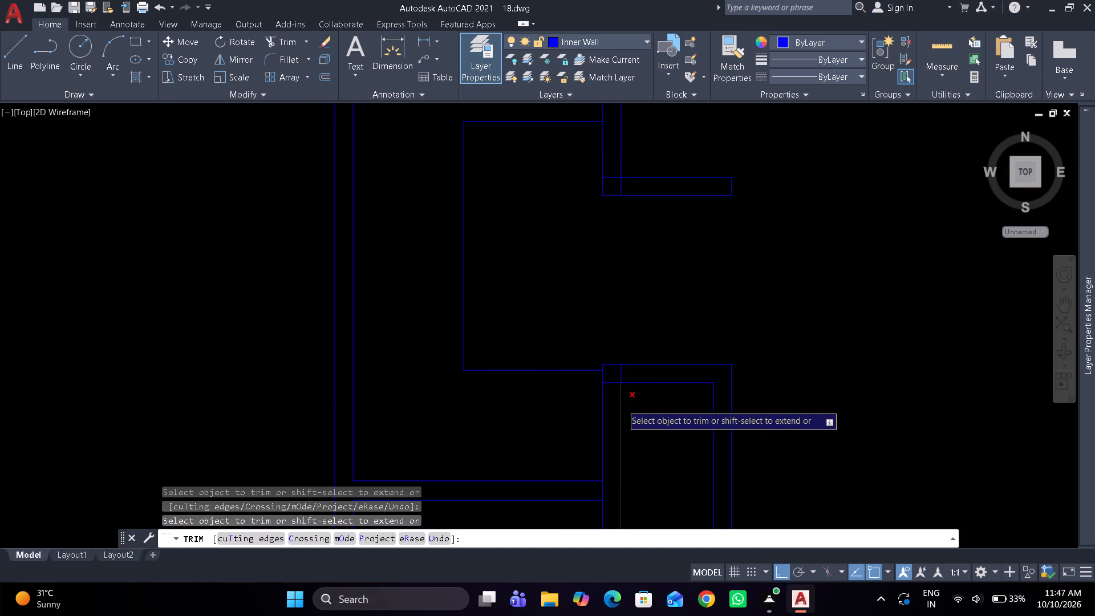
scroll(622, 404, up, 1)
click(620, 357)
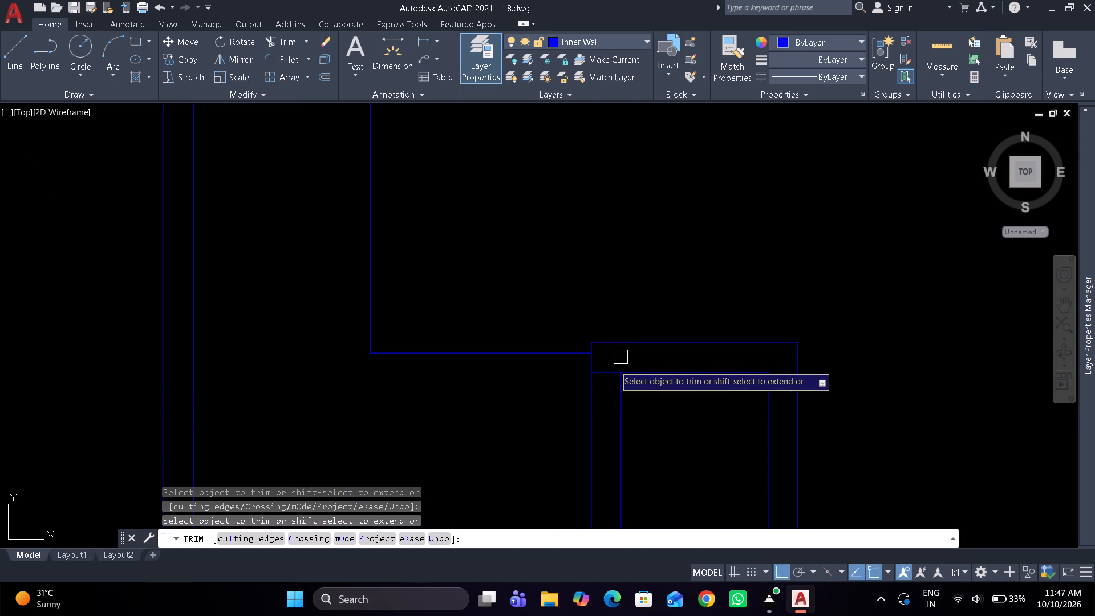
click(610, 372)
middle_drag(756, 415, 668, 288)
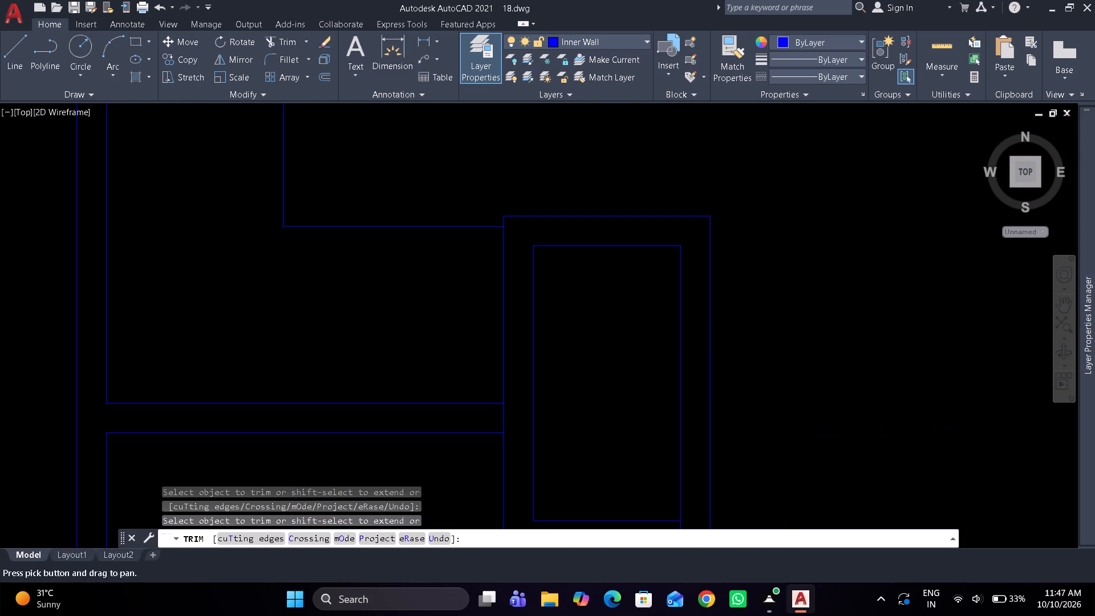
key(Escape)
Extend the southern compartment's inner north and south wall lines east to the east wall's outer face.
text(ex)
key(space)
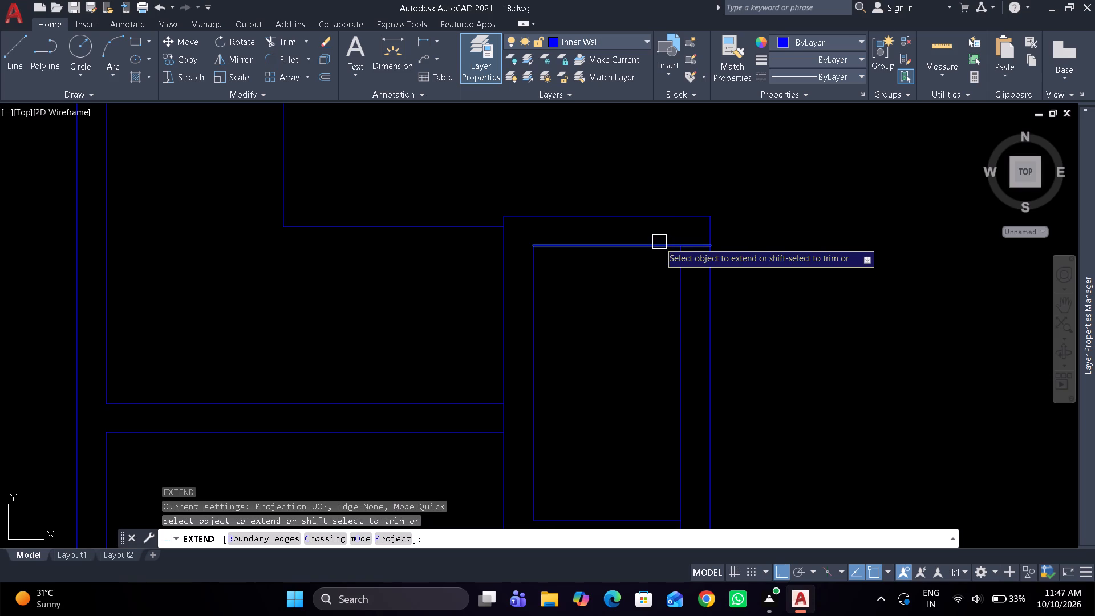
click(659, 242)
key(space)
scroll(653, 285, down, 2)
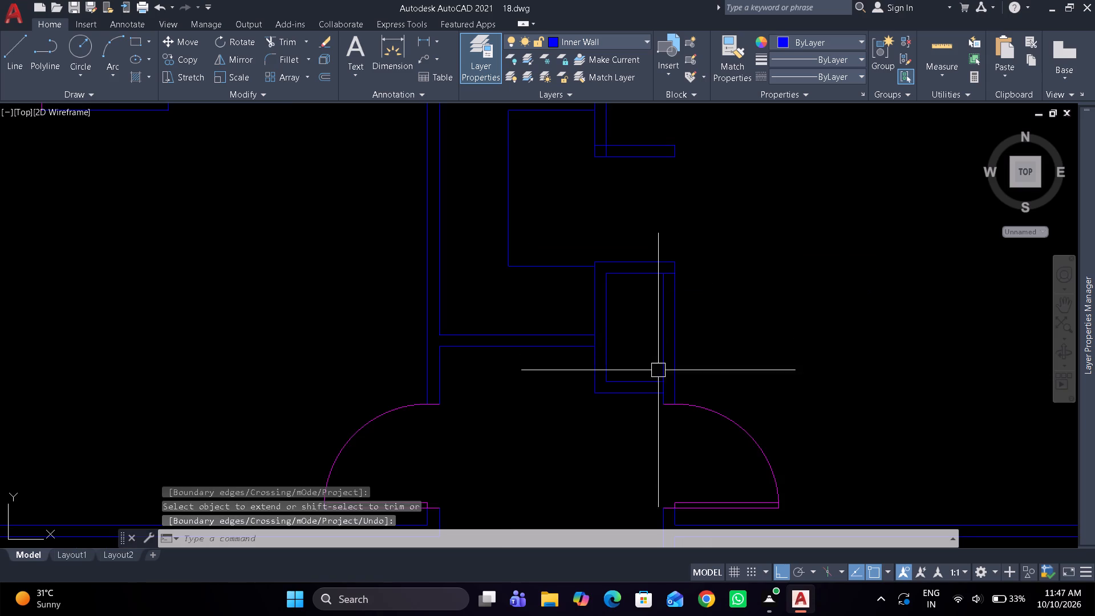
scroll(661, 394, up, 2)
key(space)
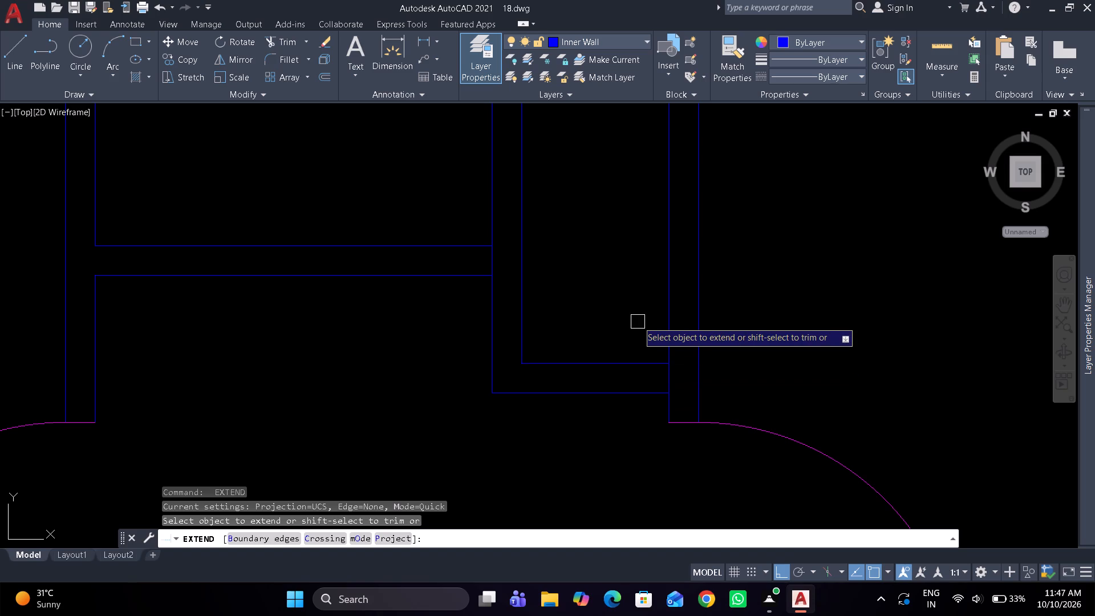
scroll(638, 321, down, 2)
middle_drag(638, 321, 636, 359)
scroll(636, 372, up, 1)
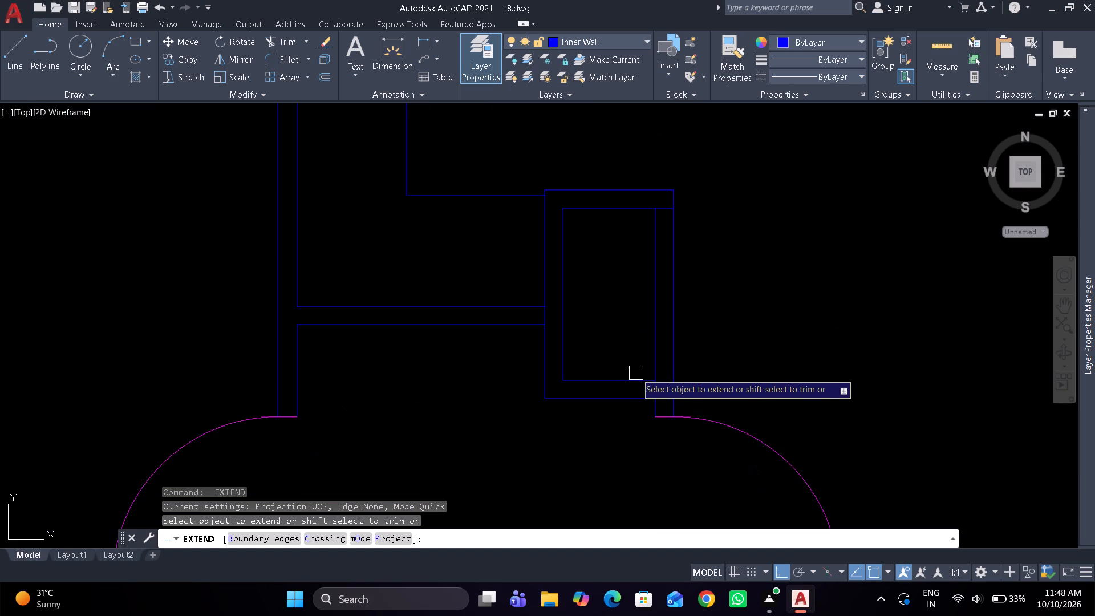
click(637, 387)
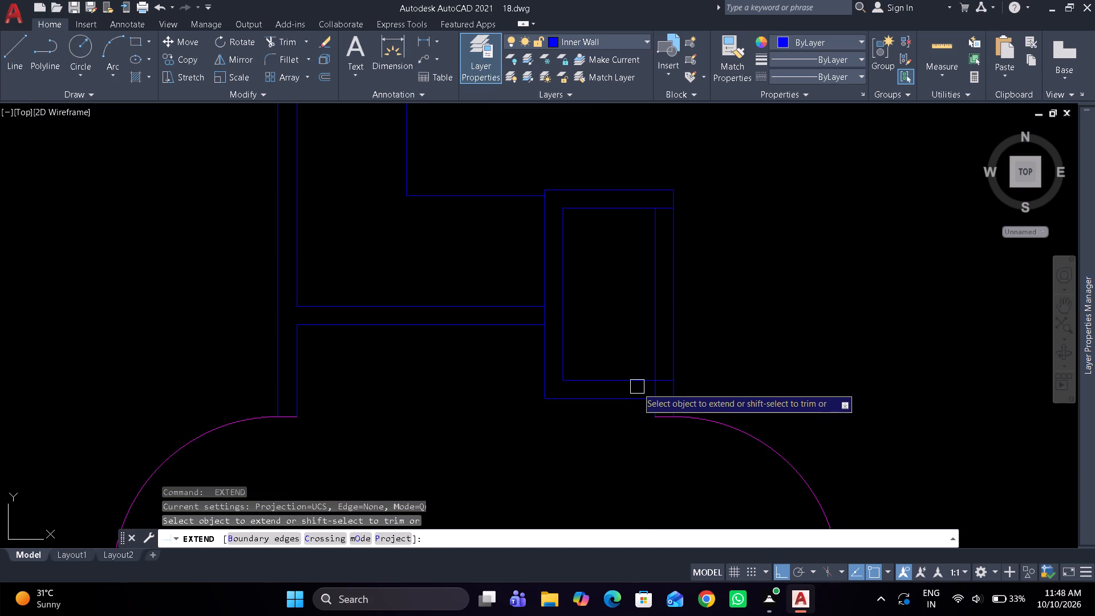
scroll(655, 359, up, 1)
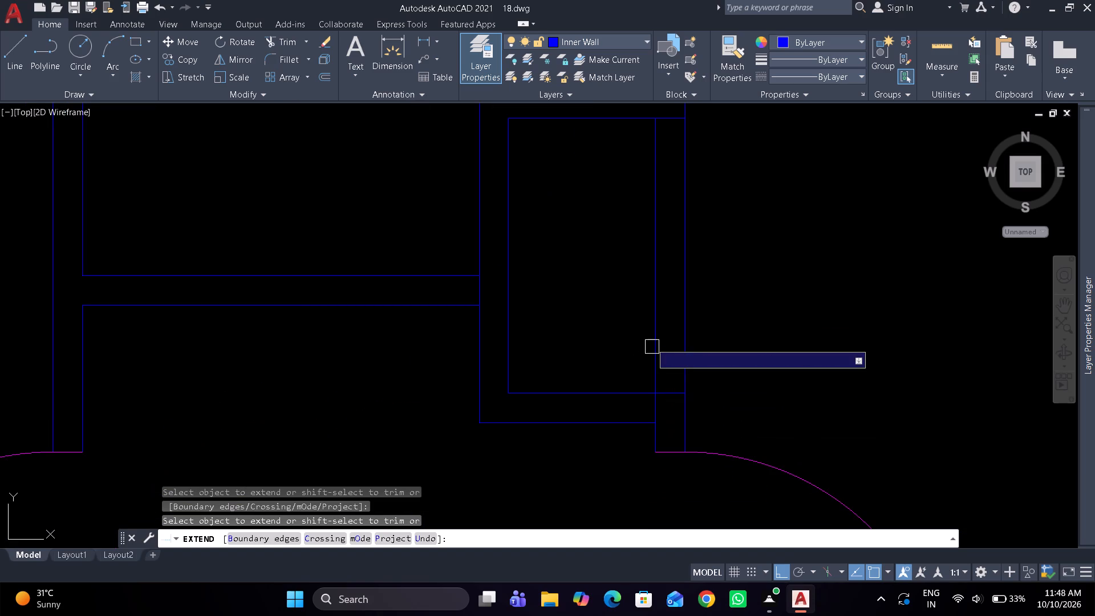
key(space)
Trim both east wall lines between the southern compartment's inner north and south wall lines.
text(tr)
key(space)
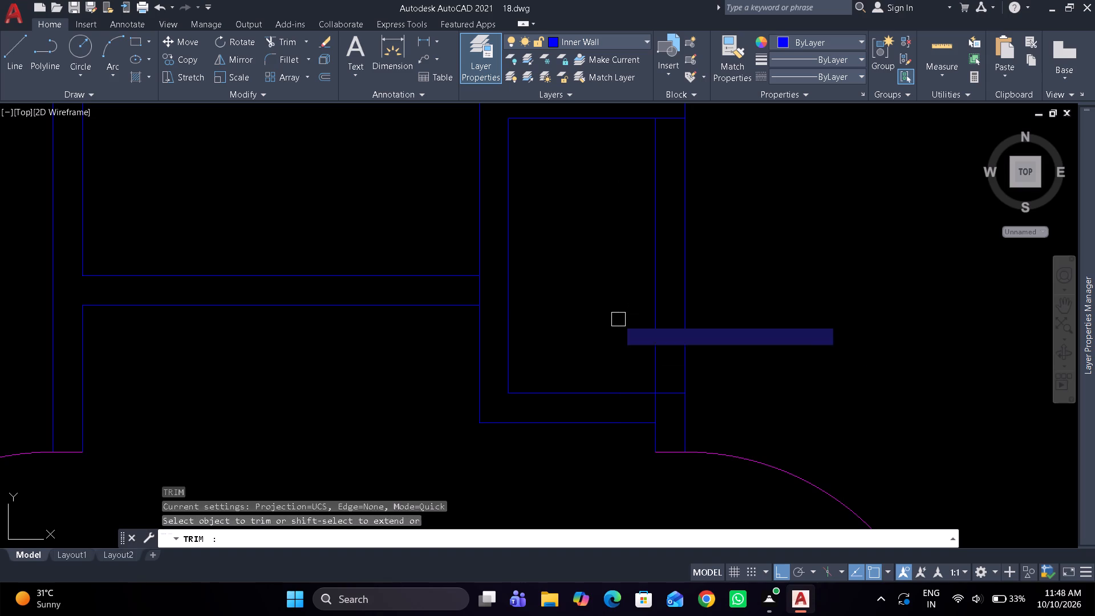
click(618, 311)
click(776, 323)
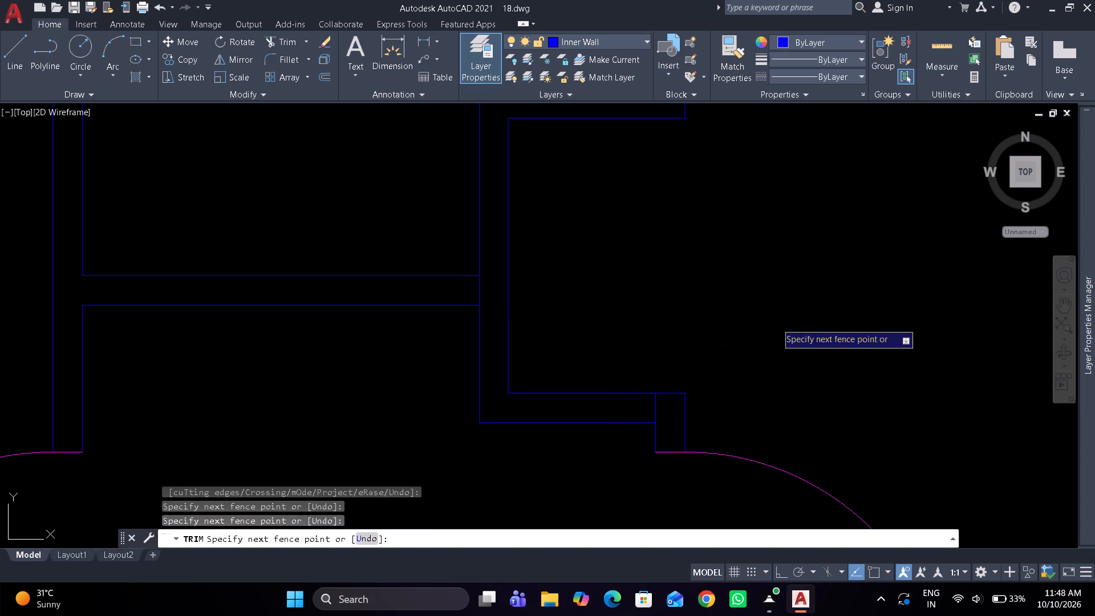
key(space)
Trim the east wall's inner-line stub crossing the thickness of the southern compartment's south wall.
text(tr)
key(space)
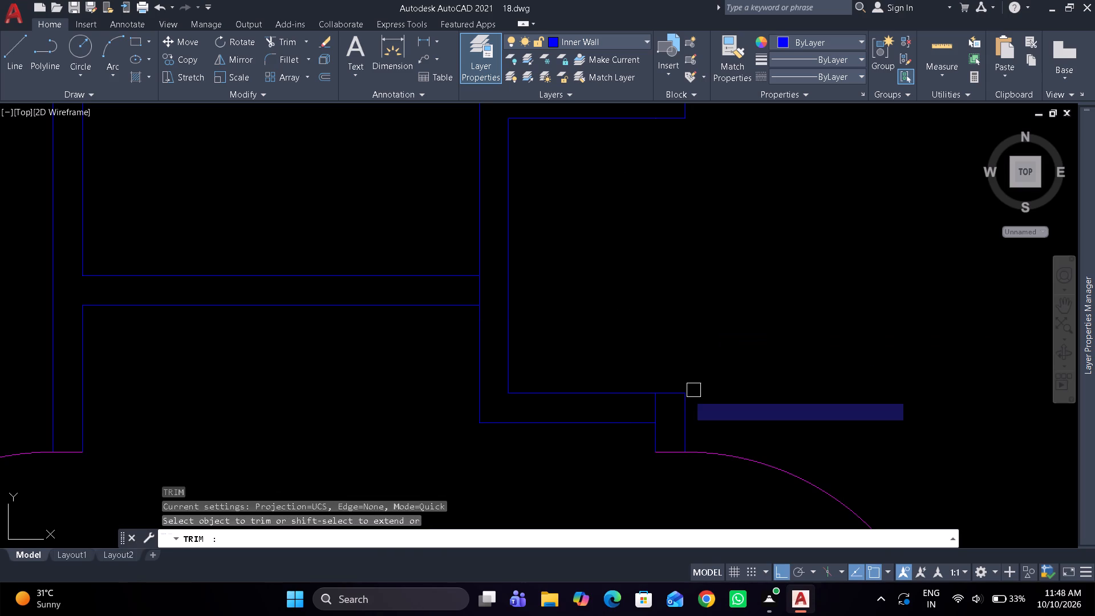
scroll(676, 405, up, 2)
click(622, 410)
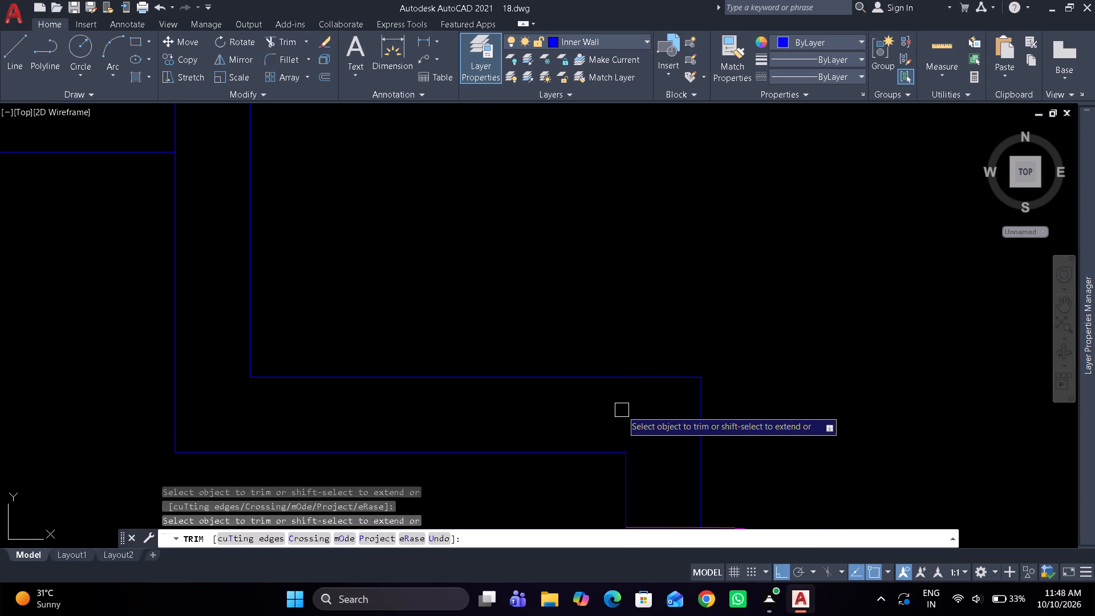
key(space)
scroll(622, 410, down, 6)
middle_drag(627, 375, 643, 387)
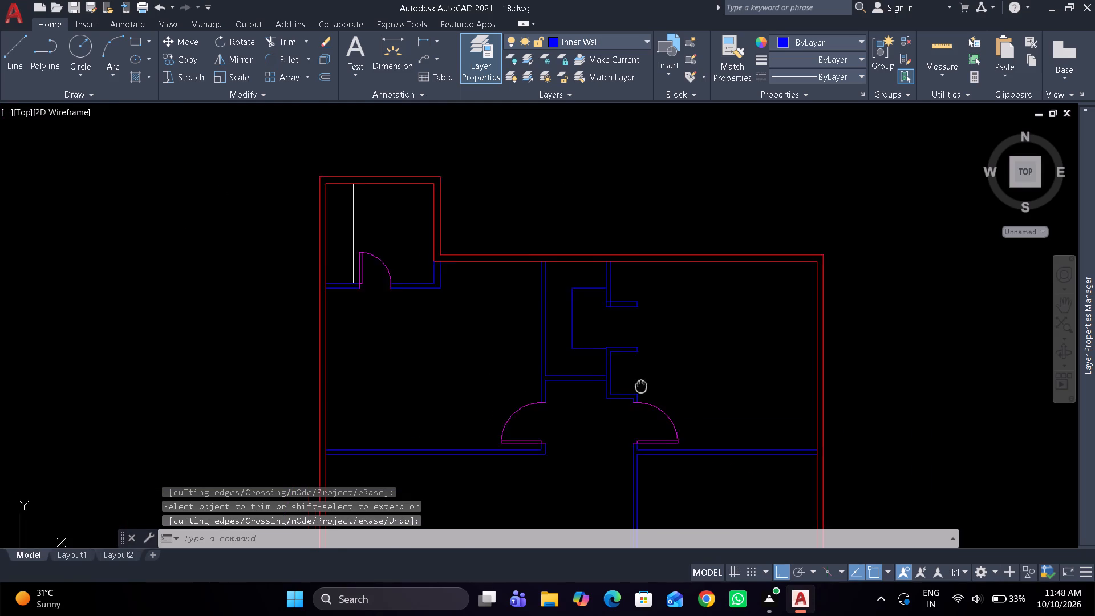
Trim the two line stubs crossing inside the wall thickness at the northern compartment's southwest corner.
middle_drag(643, 387, 648, 391)
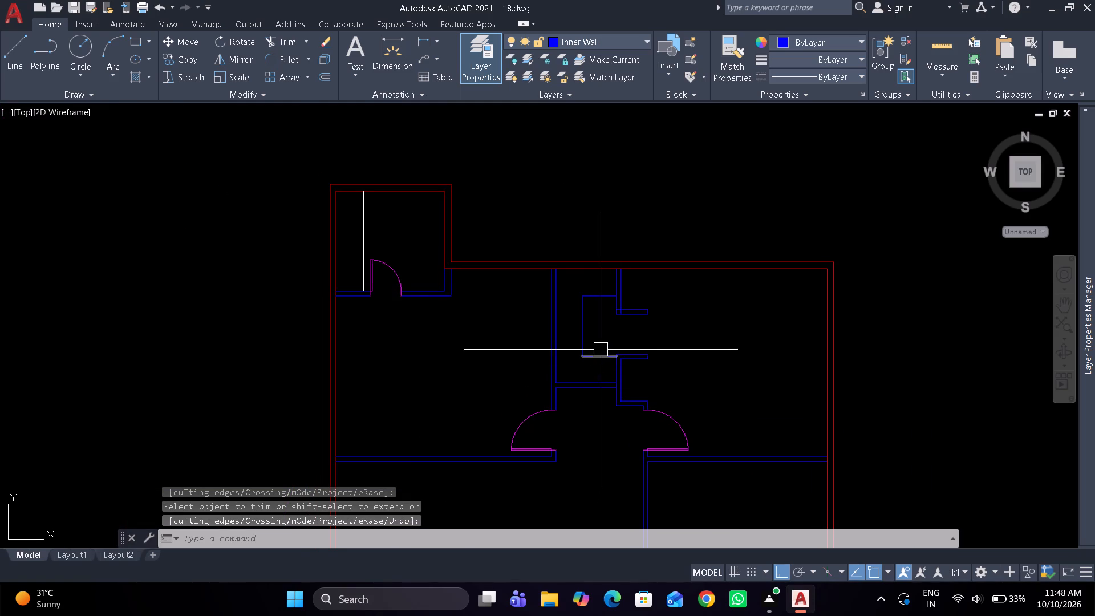
scroll(616, 315, up, 6)
key(space)
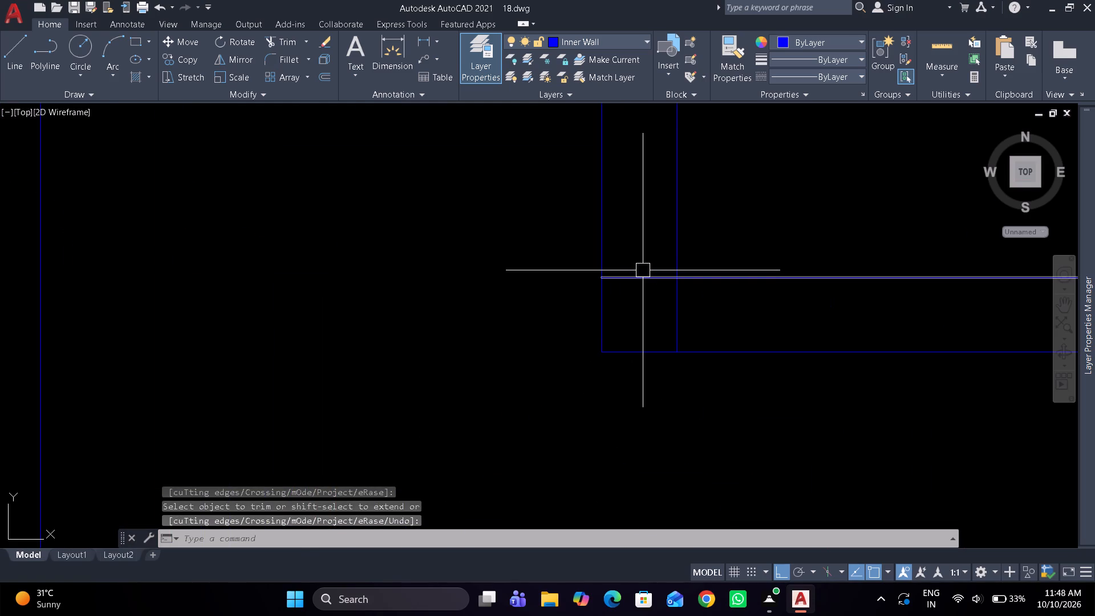
click(642, 264)
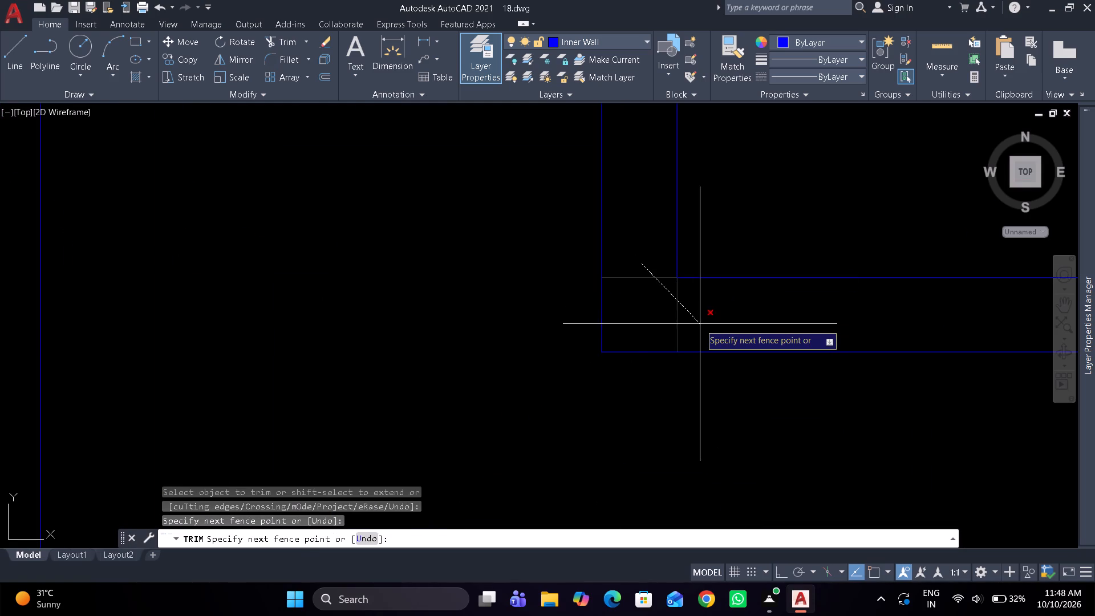
click(693, 326)
key(space)
Measure the clear gap between the east ends of the two short walls flanking the middle recess.
scroll(647, 330, down, 6)
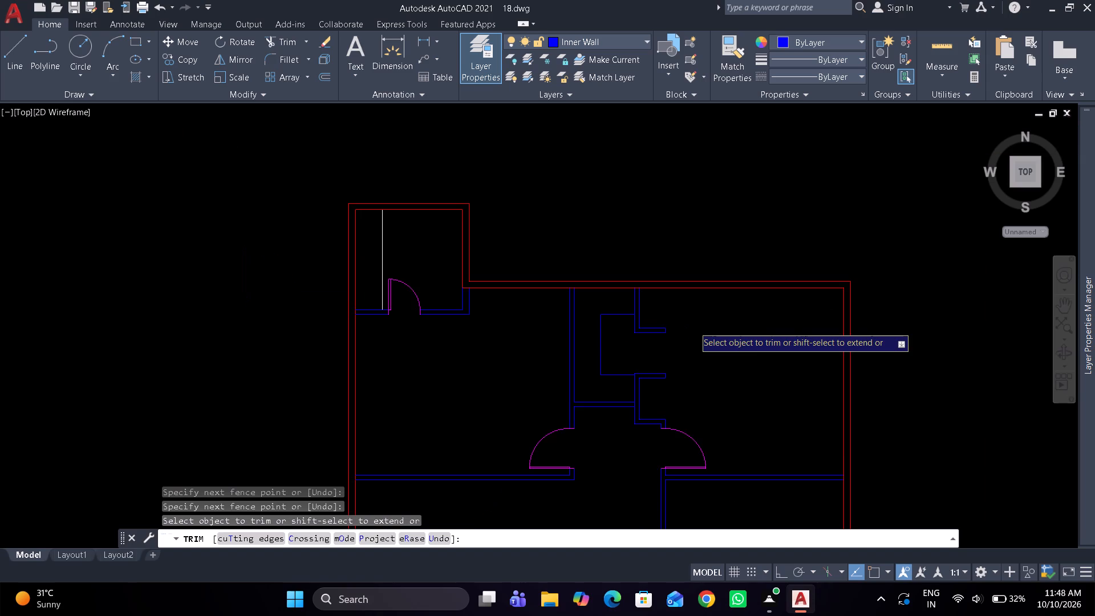
middle_drag(603, 408, 603, 388)
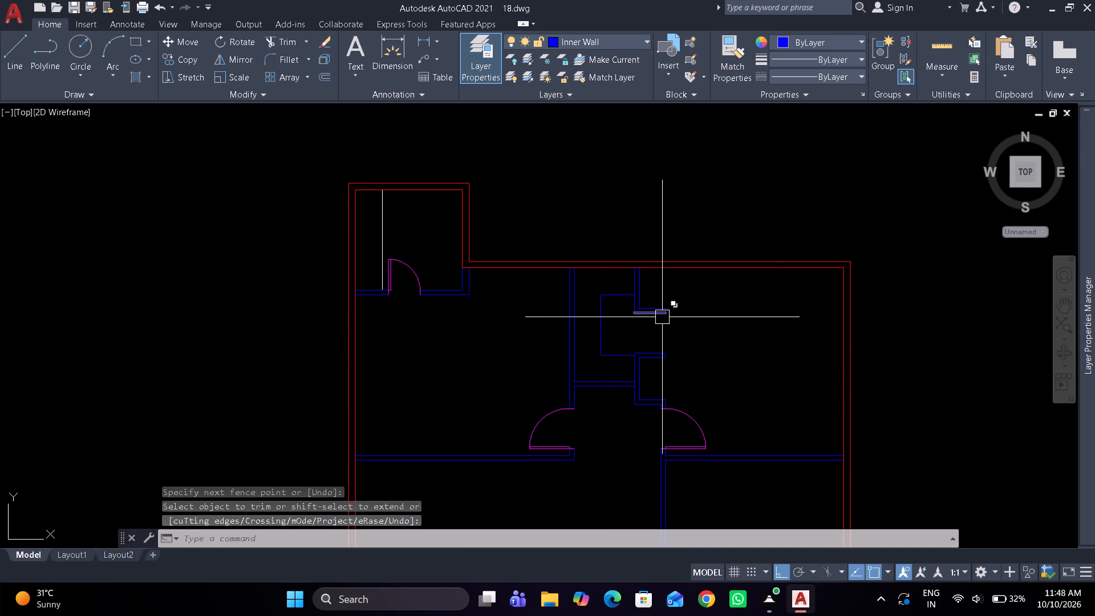
scroll(662, 317, down, 2)
middle_drag(660, 324, 653, 386)
scroll(643, 358, up, 1)
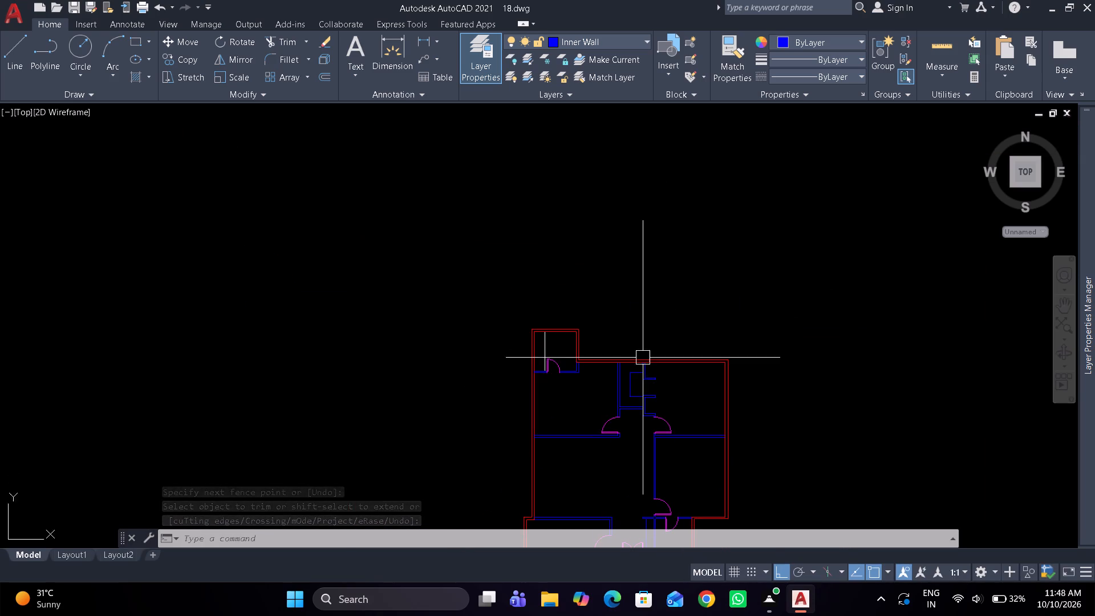
scroll(666, 404, up, 1)
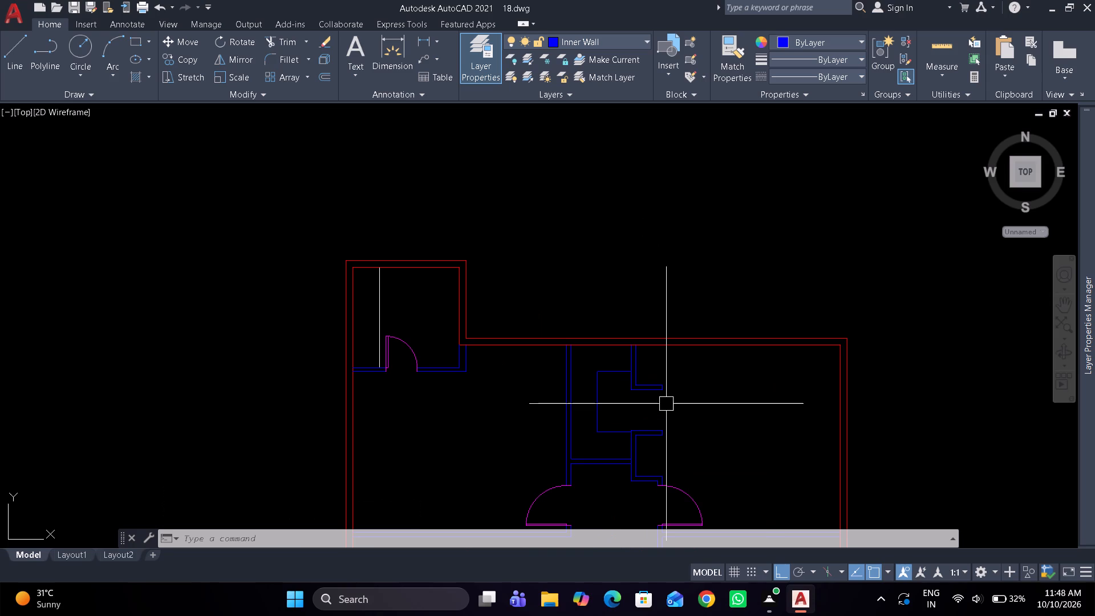
scroll(666, 404, up, 1)
middle_drag(666, 390, 663, 317)
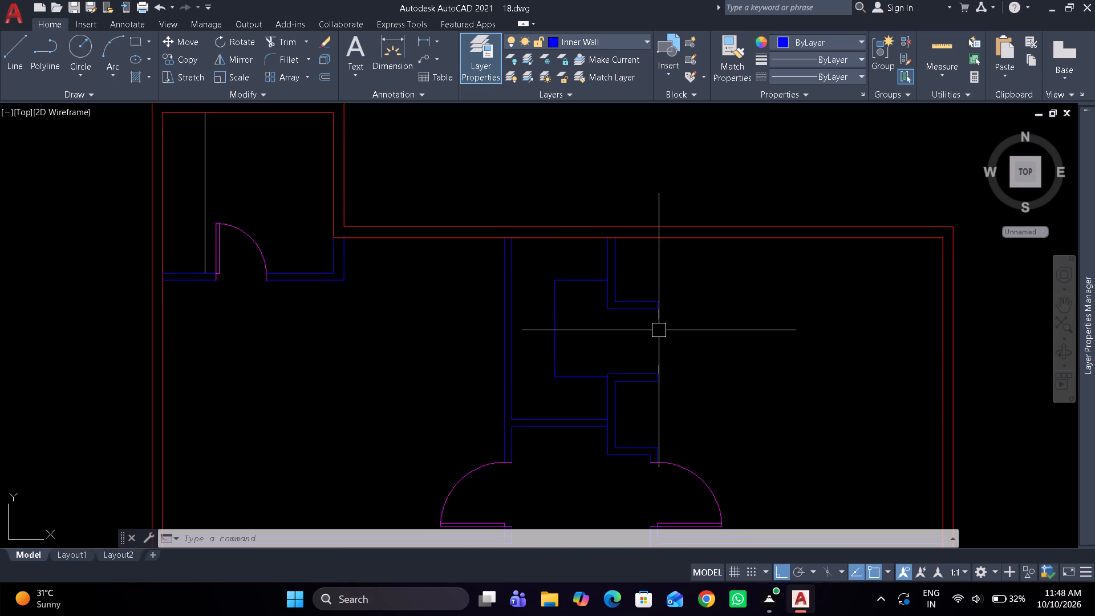
scroll(651, 346, up, 2)
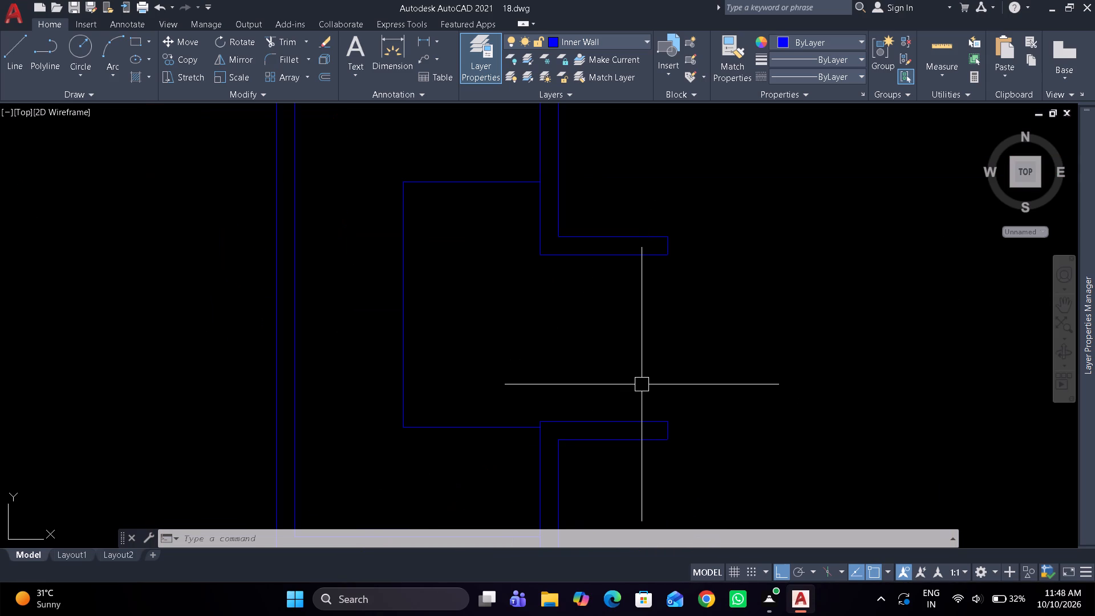
text(dim)
key(space)
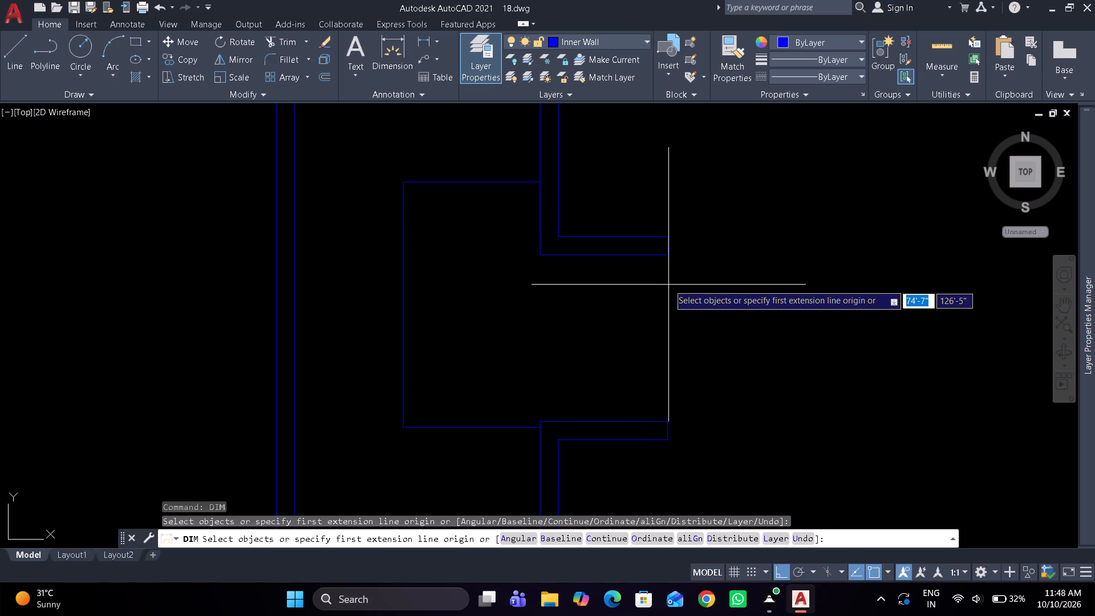
click(668, 260)
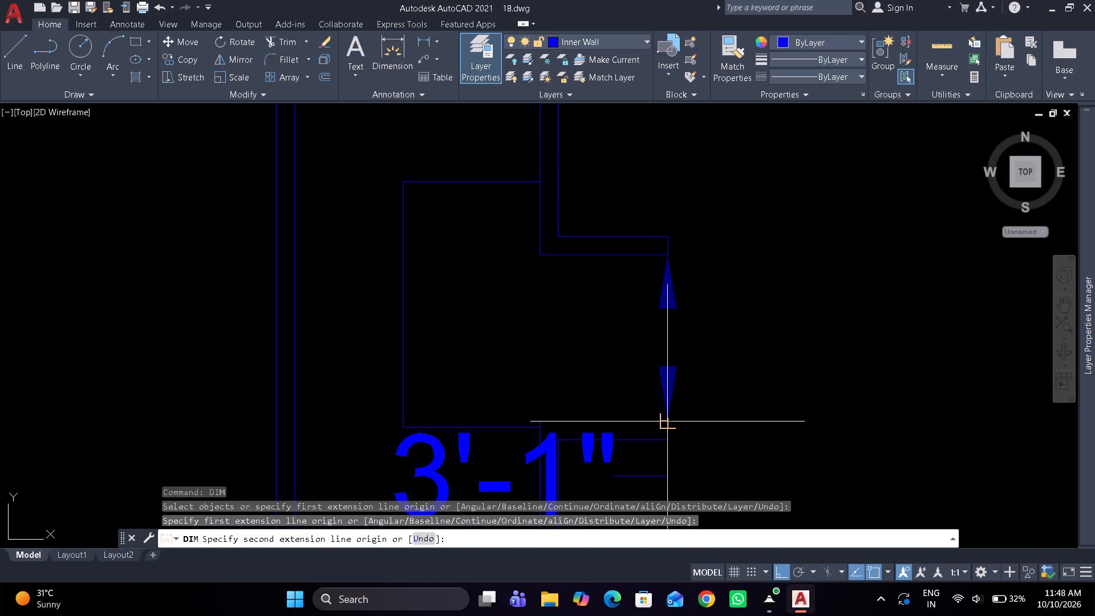
key(Escape)
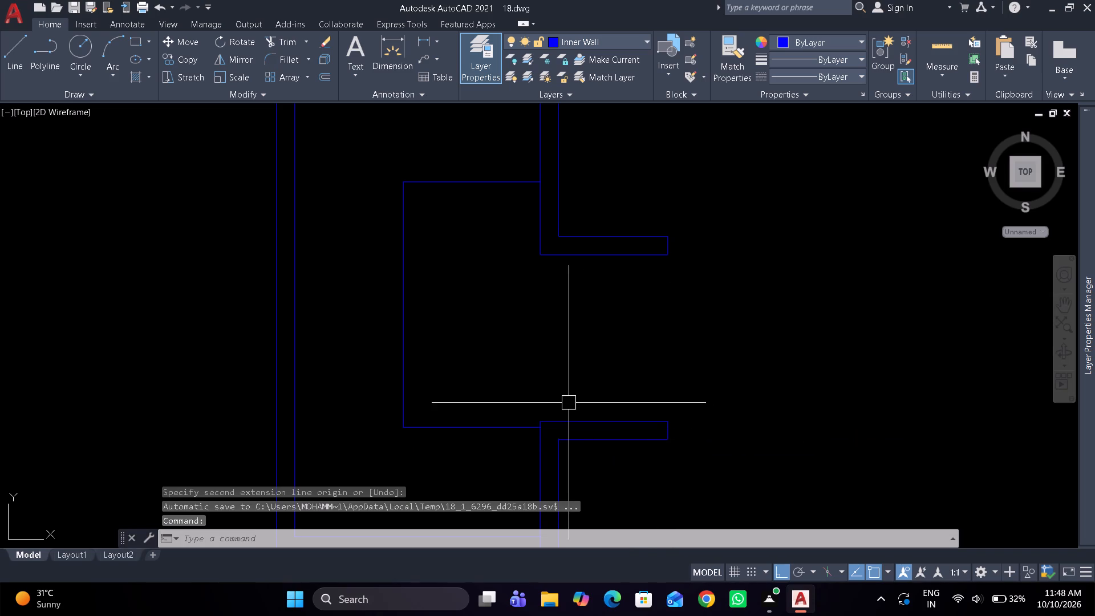
Move the short wall on the middle recess's south side, including its end line, 1" south.
drag(518, 390, 526, 396)
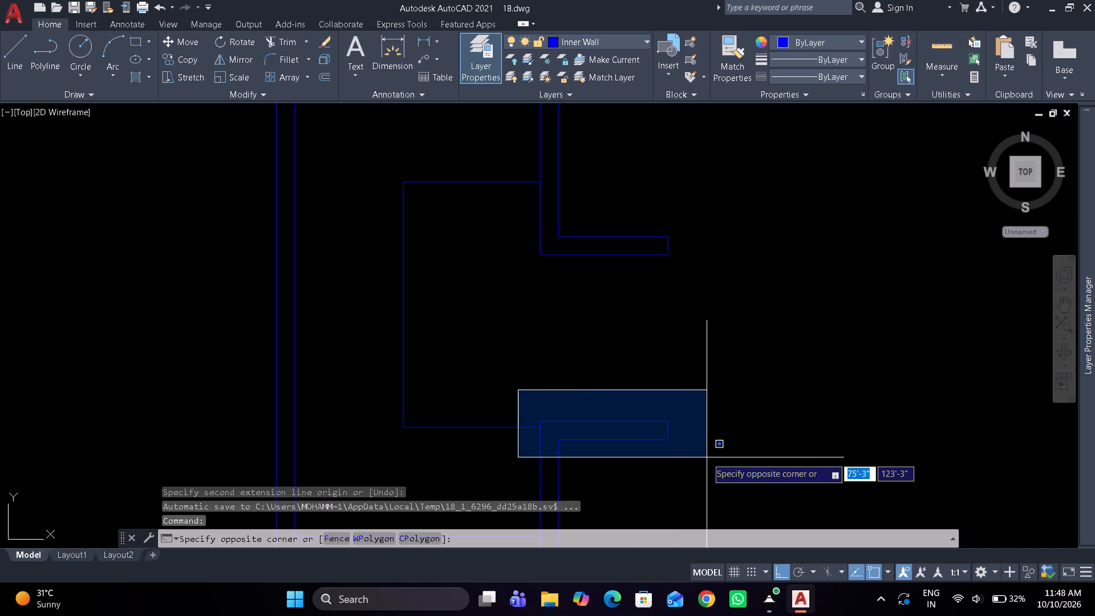
click(707, 457)
text(m)
key(space)
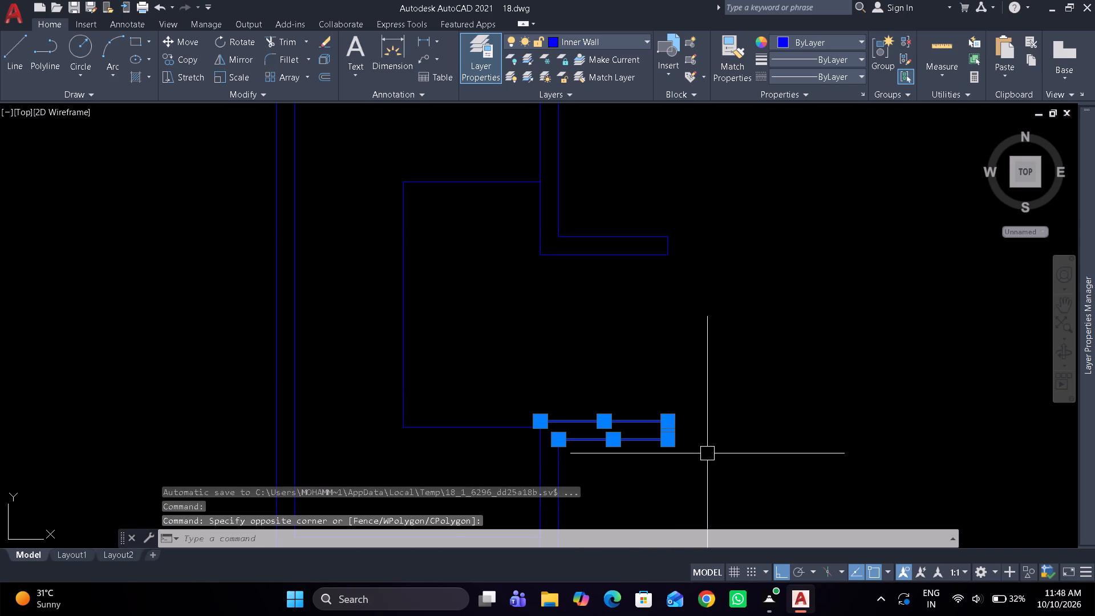
click(707, 444)
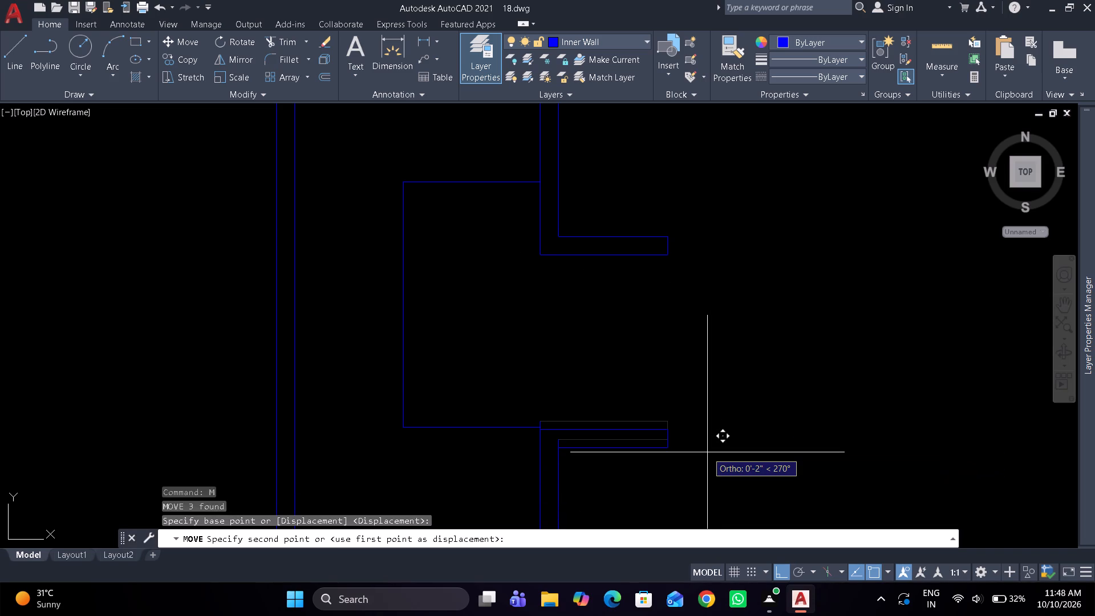
text(1")
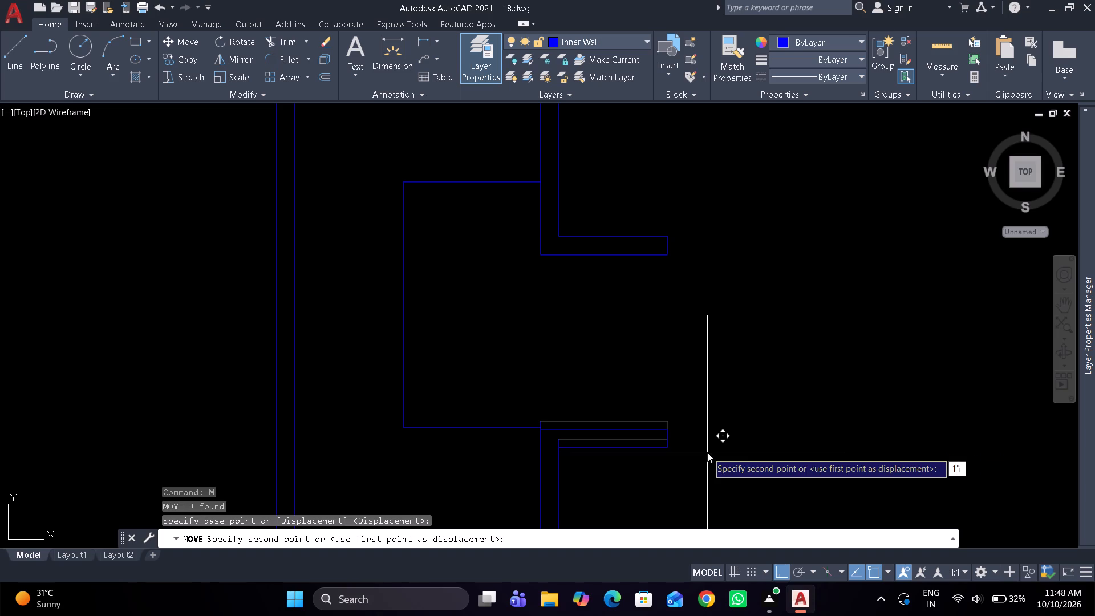
key(Return)
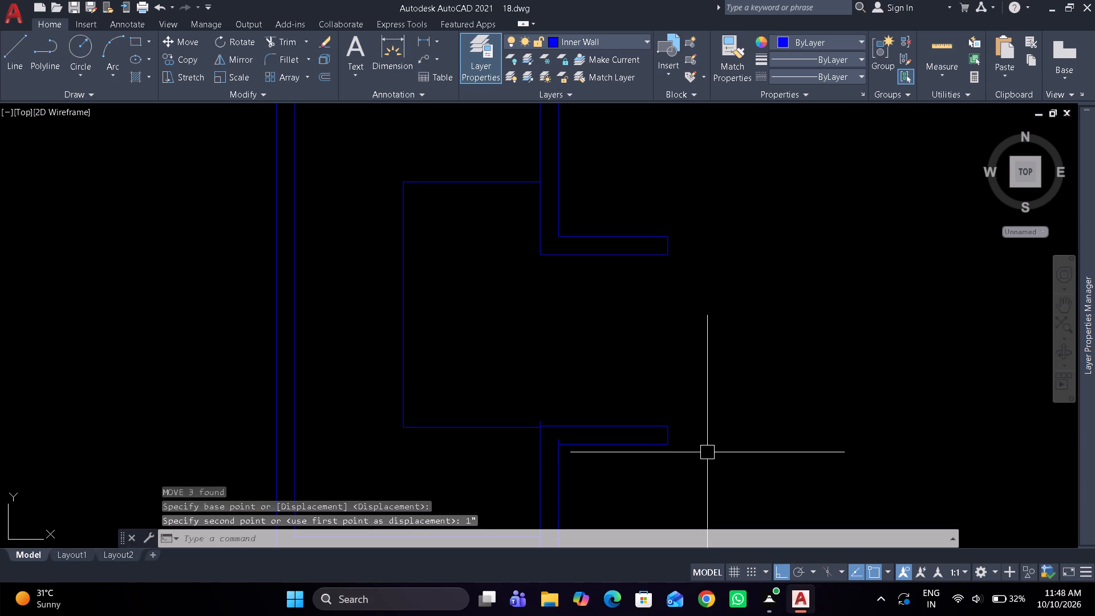
Fillet the inner and outer line pairs at the moved wall's west end into sharp corners, using the Multiple option.
text(f m)
key(space)
scroll(631, 464, up, 1)
scroll(568, 465, up, 1)
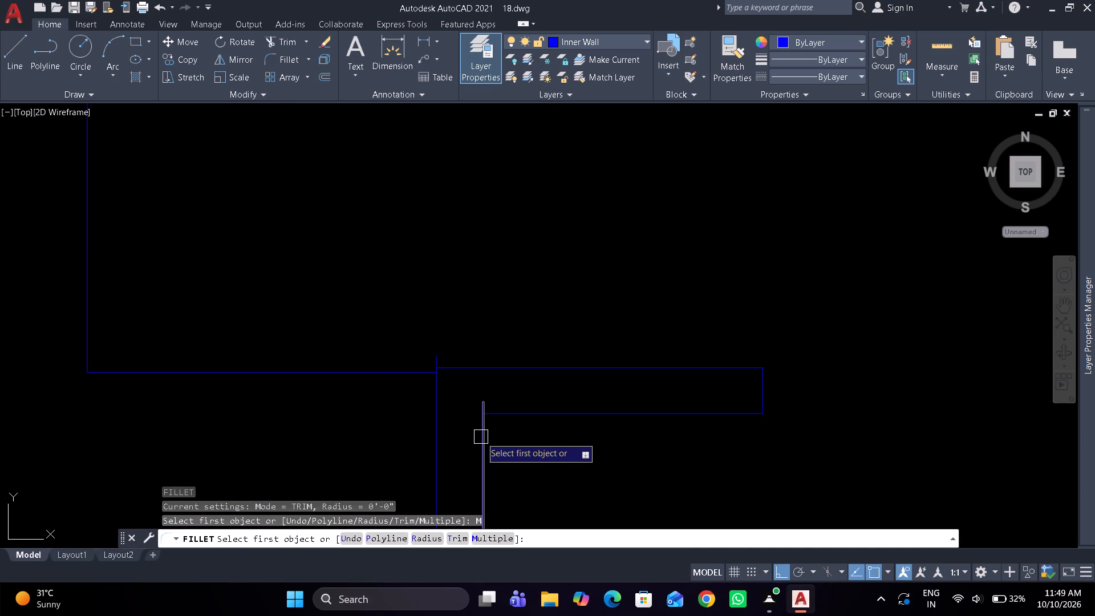
drag(481, 437, 489, 435)
drag(508, 412, 502, 406)
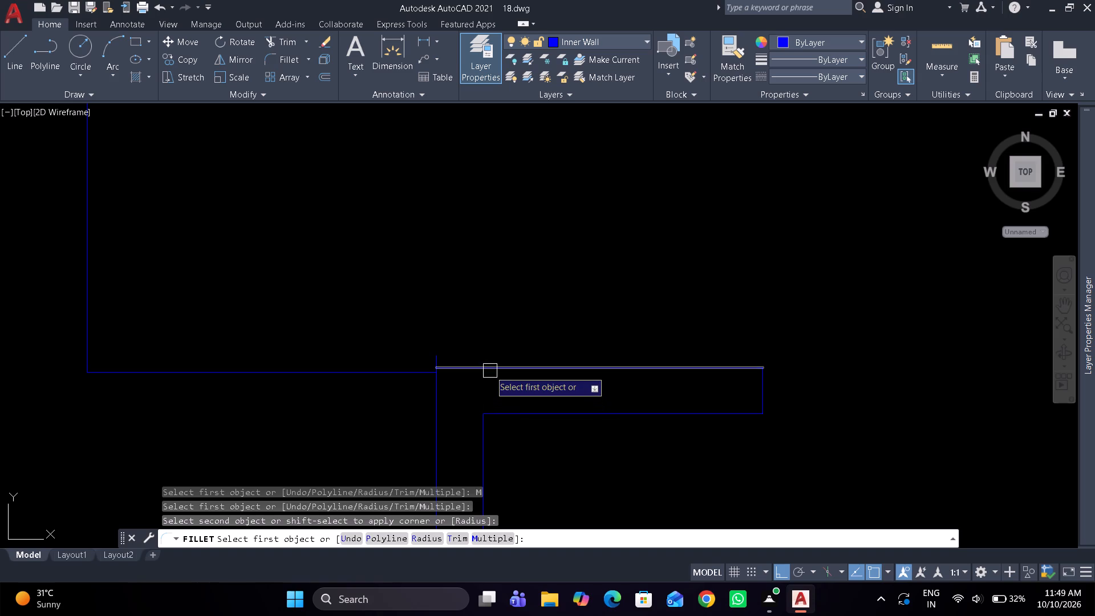
click(490, 371)
click(439, 412)
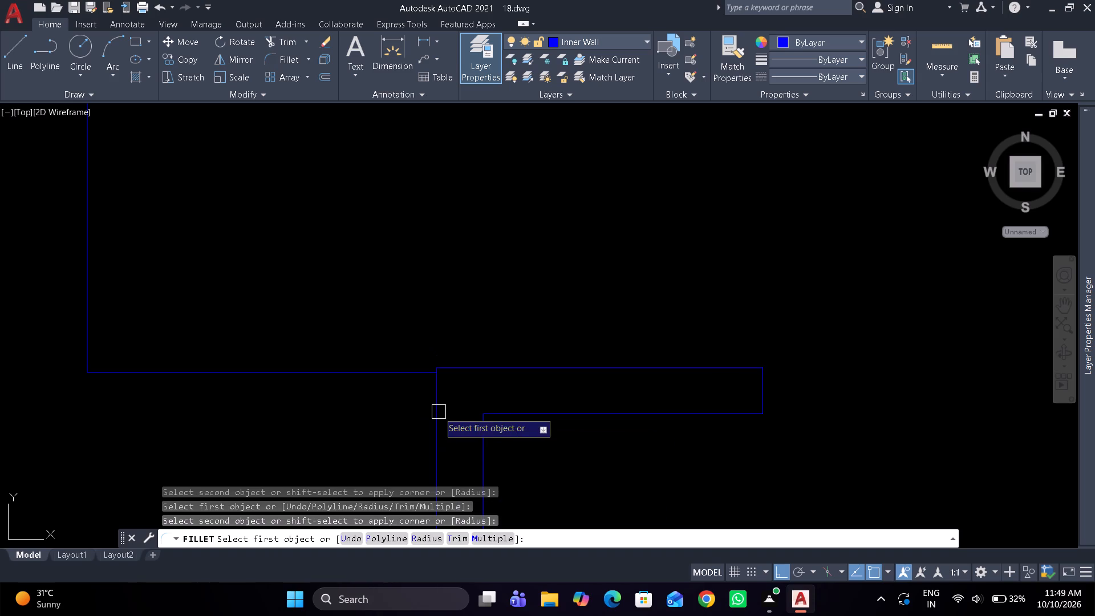
key(Escape)
Draw a vertical construction line through the east end of the northern compartment's south wall.
scroll(492, 297, down, 5)
middle_drag(492, 297, 492, 328)
scroll(505, 322, up, 1)
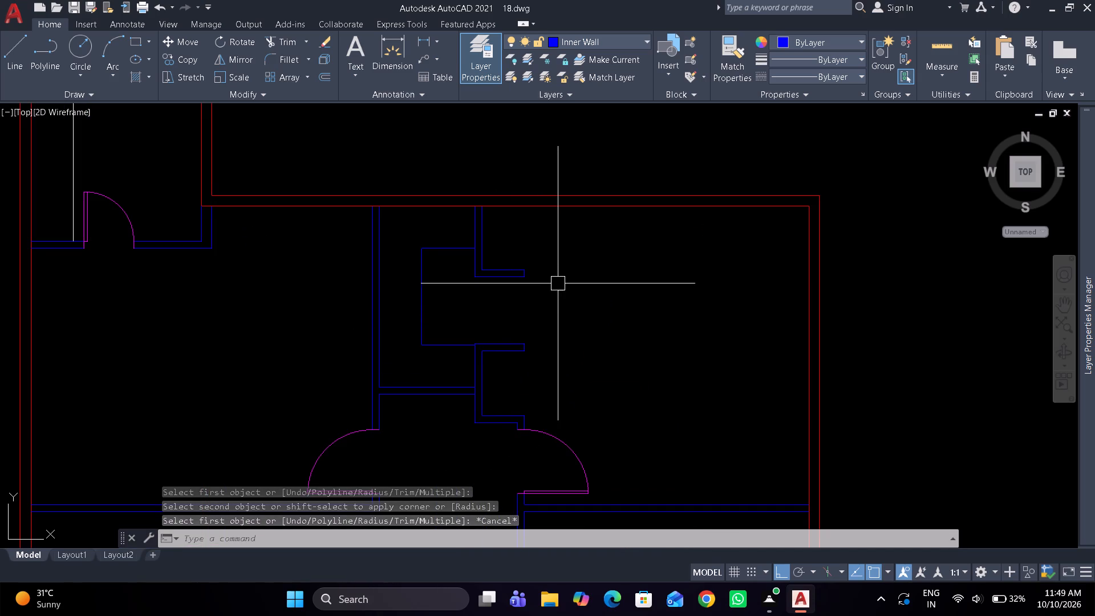
scroll(515, 224, up, 1)
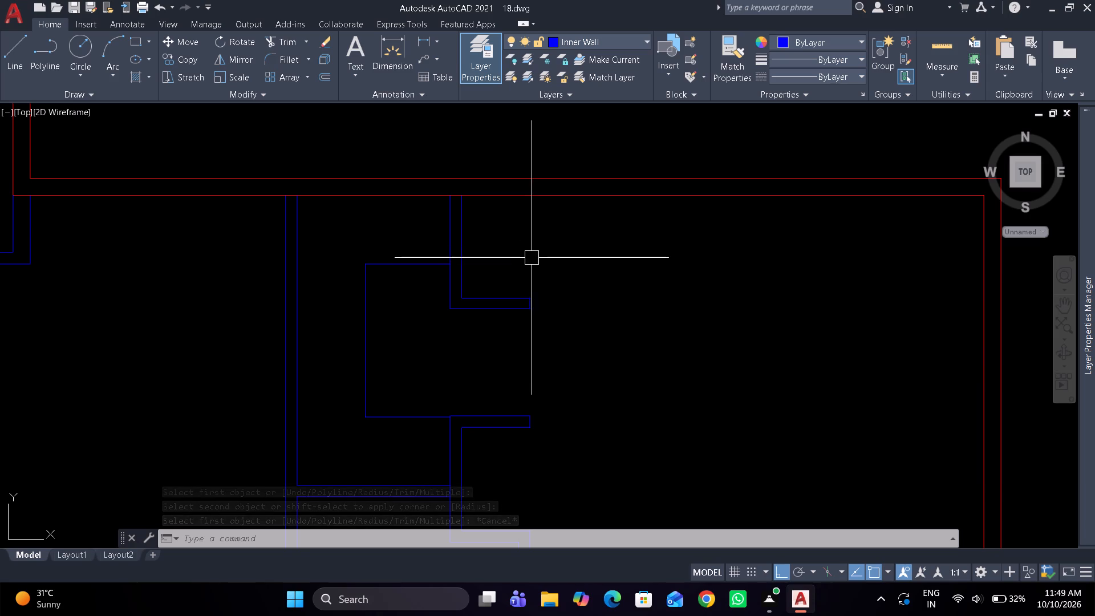
text(xl)
key(space)
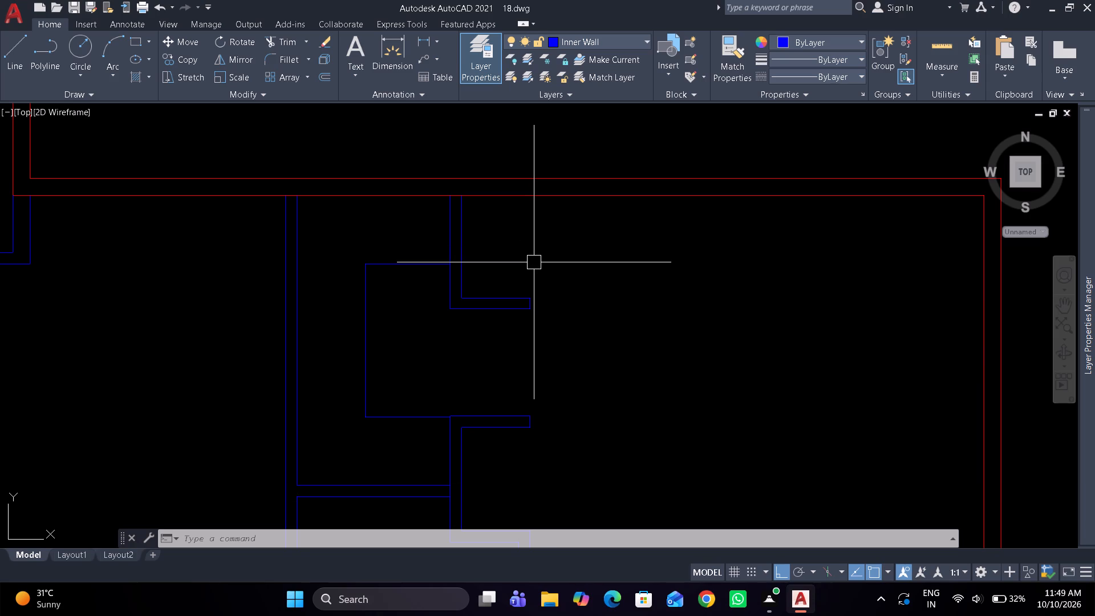
drag(540, 294, 540, 283)
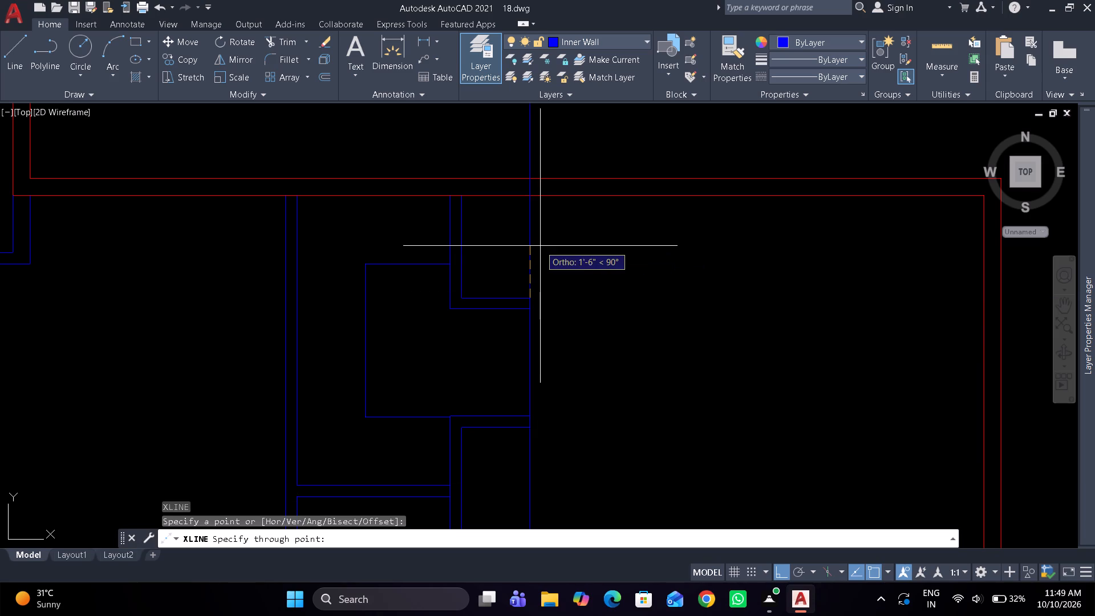
click(540, 246)
key(space)
Offset the vertical construction line 6" east and erase the original.
text(o 6)
key(shift+quotedbl)
key(Return)
drag(534, 240, 556, 241)
click(649, 240)
key(space)
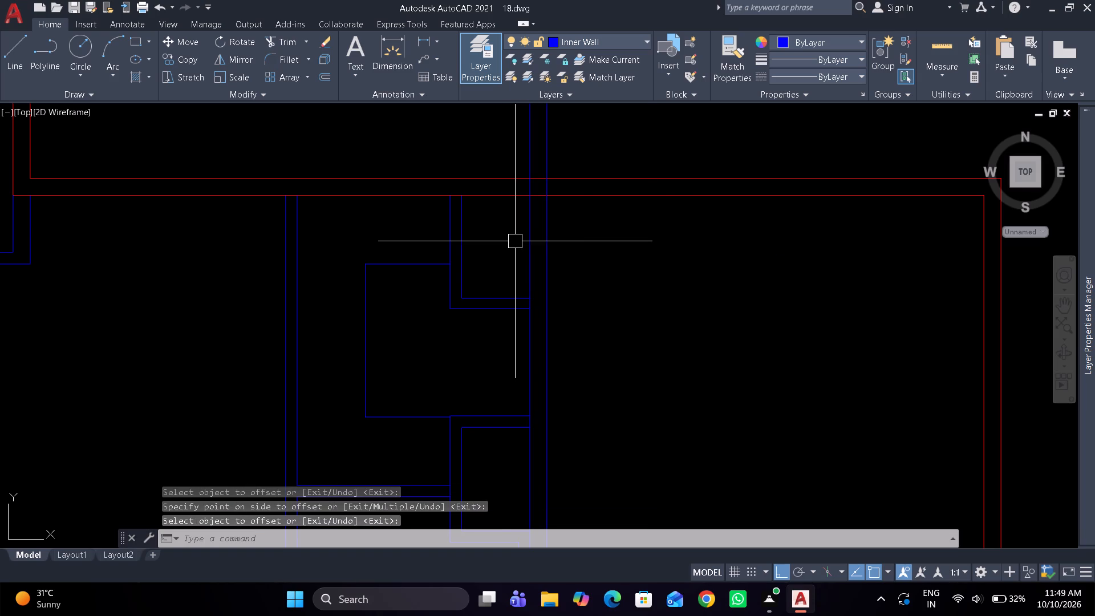
click(528, 237)
text(e)
key(space)
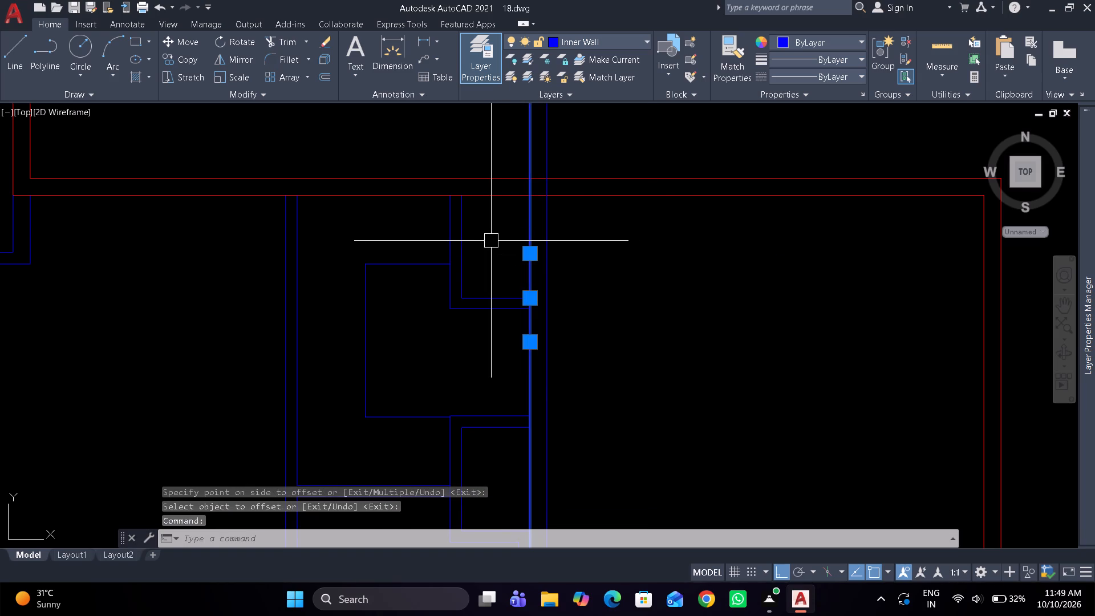
Trim the offset construction line to the thickness of the north outer wall.
text(tr)
key(space)
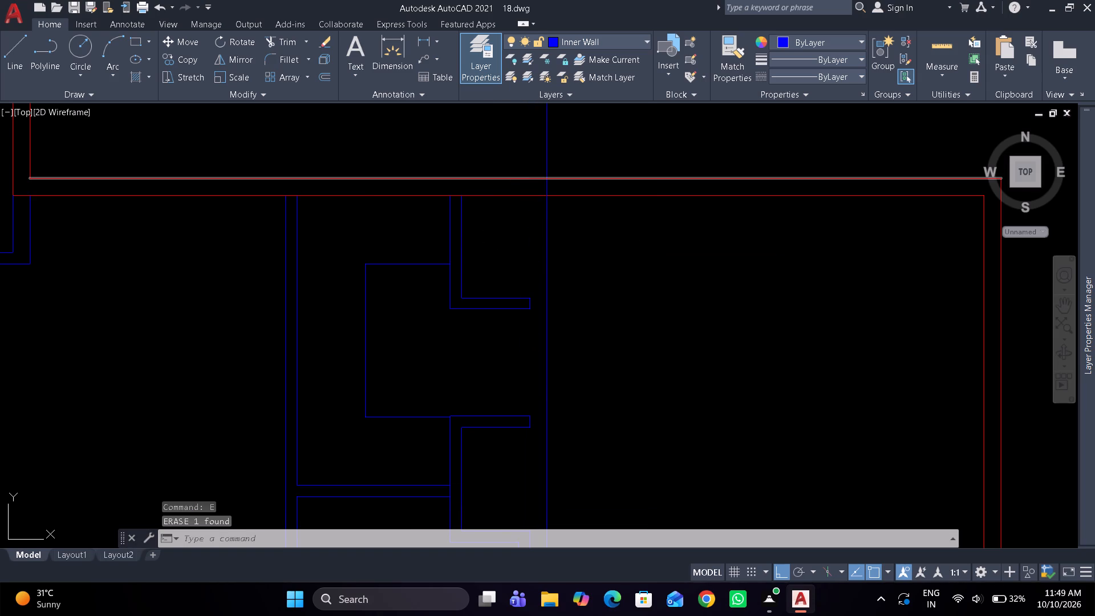
click(553, 141)
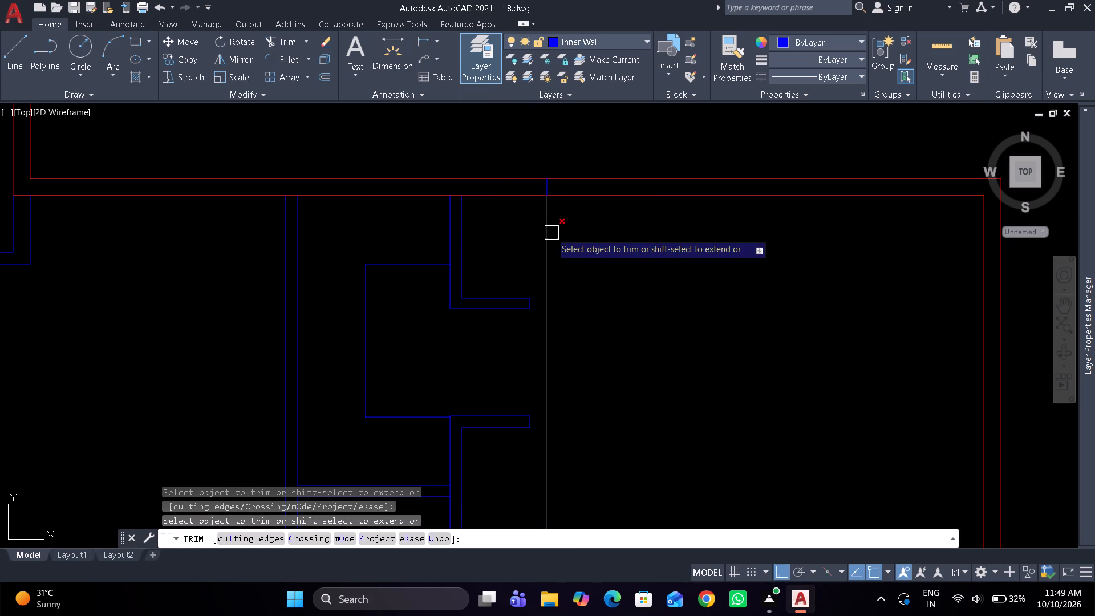
click(551, 233)
key(space)
Offset the short line inside the north outer wall 3' east.
text(o 3')
key(Return)
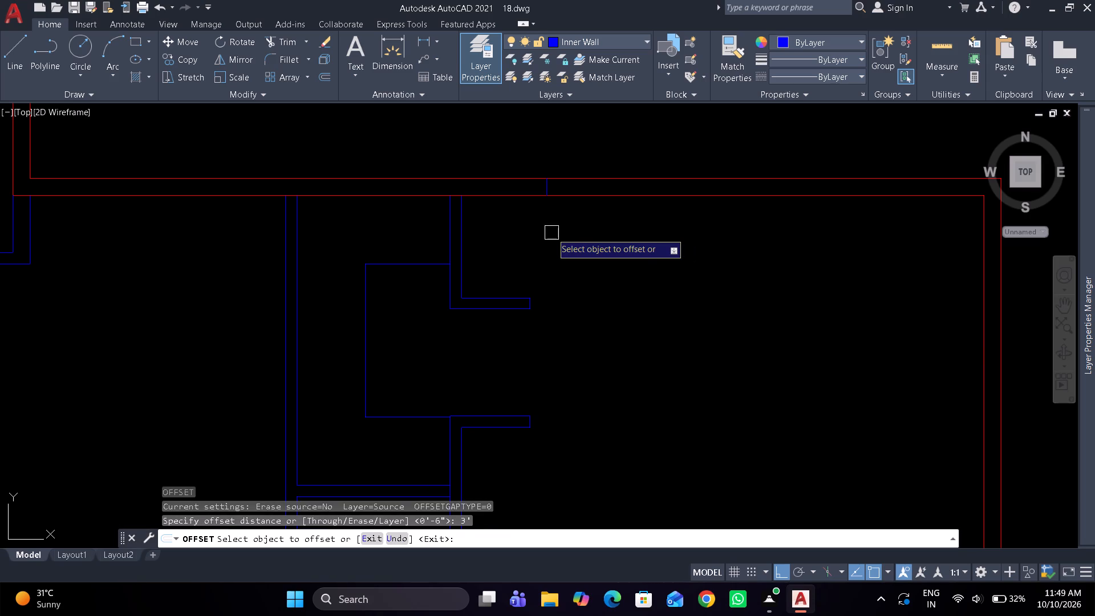
scroll(536, 225, up, 1)
click(551, 167)
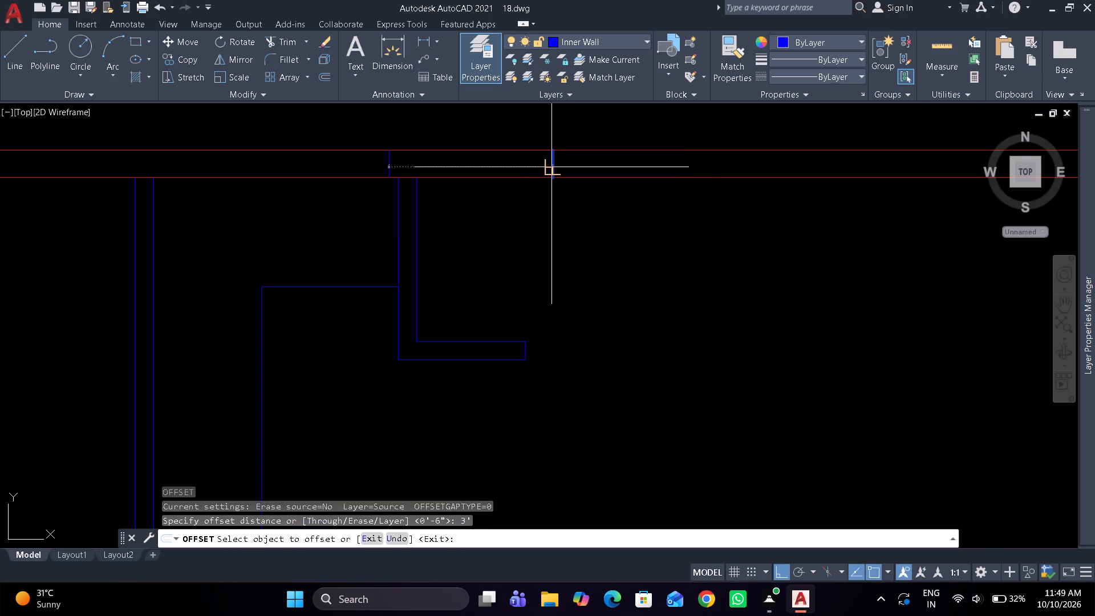
click(752, 261)
key(space)
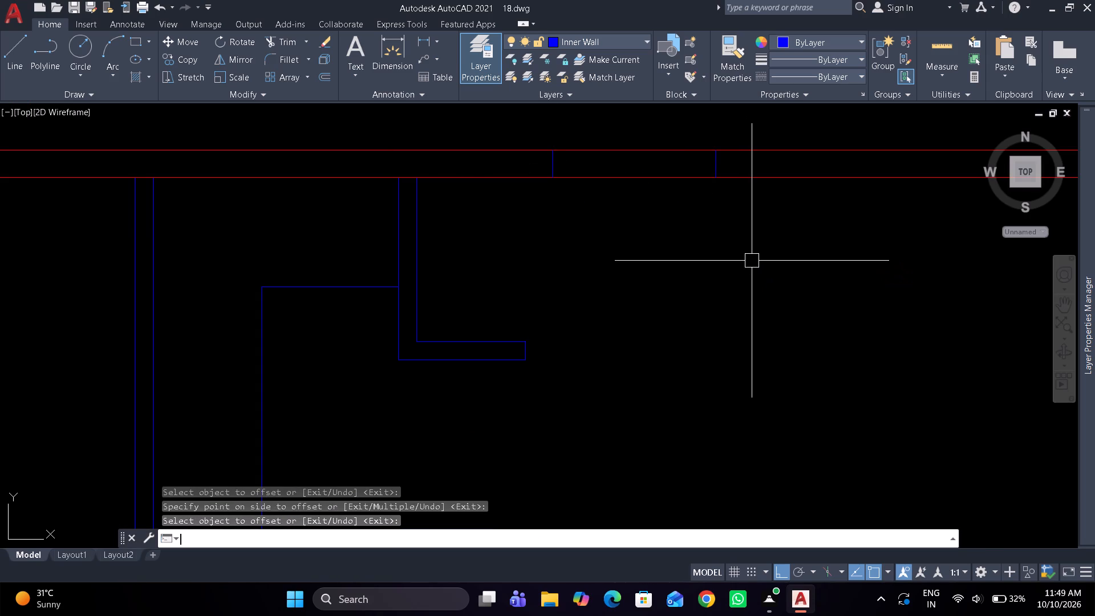
Trim both north outer wall lines between the two short cross lines to cut a 3' opening.
text(tr)
key(space)
drag(668, 131, 666, 168)
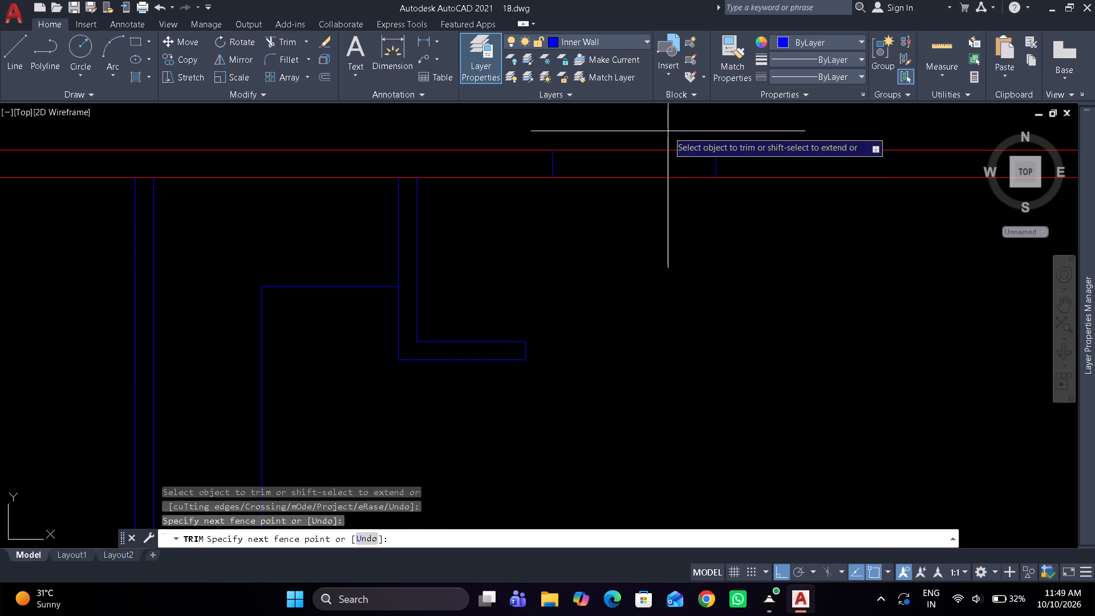
drag(666, 168, 664, 214)
key(space)
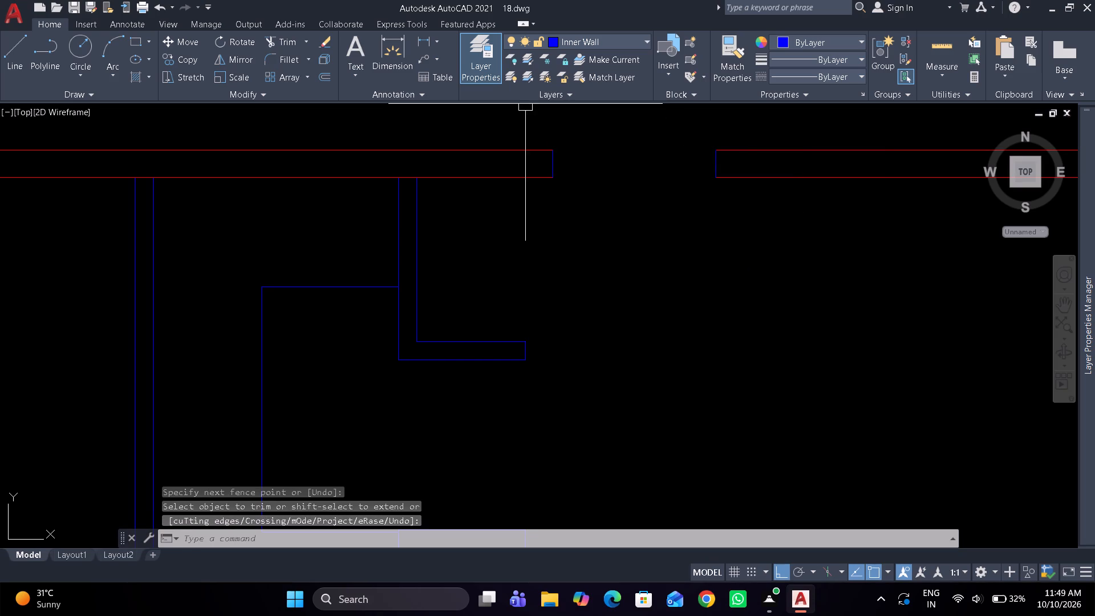
Assign the two short cross lines at the ends of the north outer wall opening to the Outer Wall layer.
drag(534, 114, 545, 128)
click(759, 241)
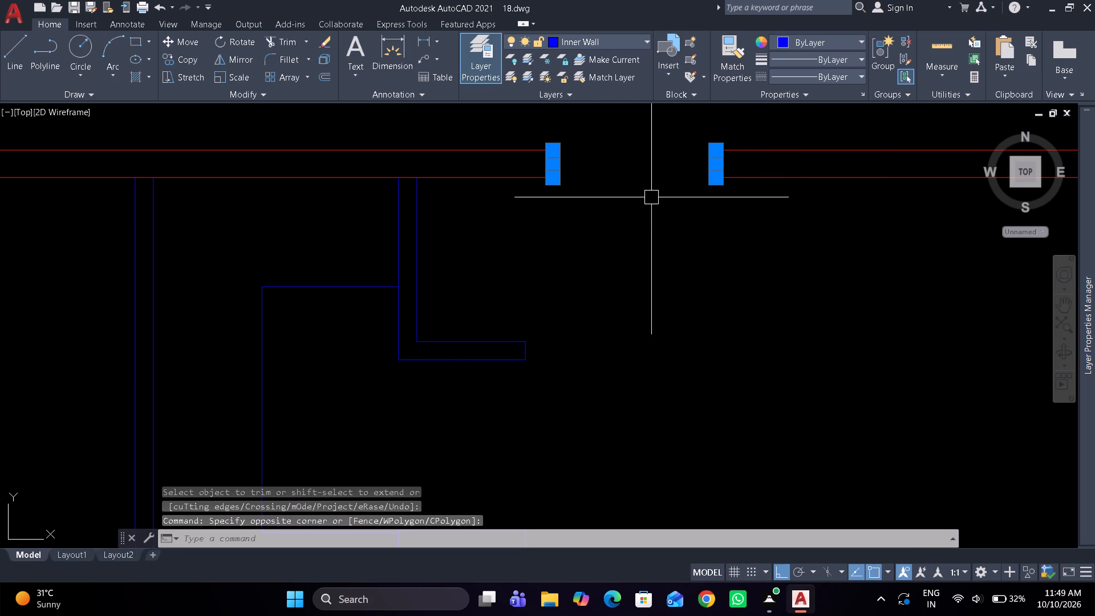
click(603, 42)
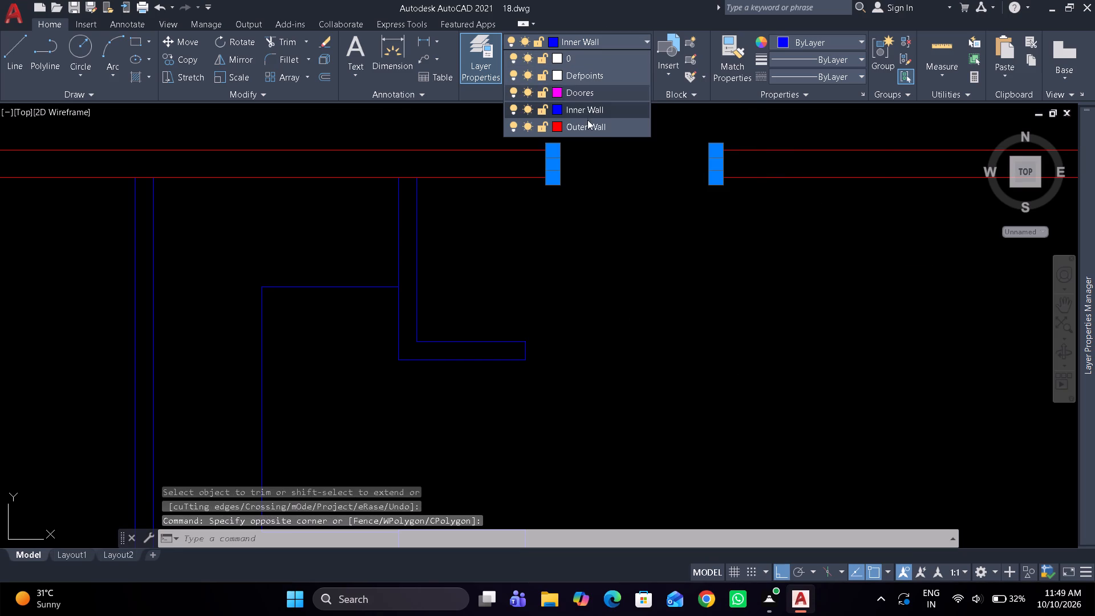
click(587, 124)
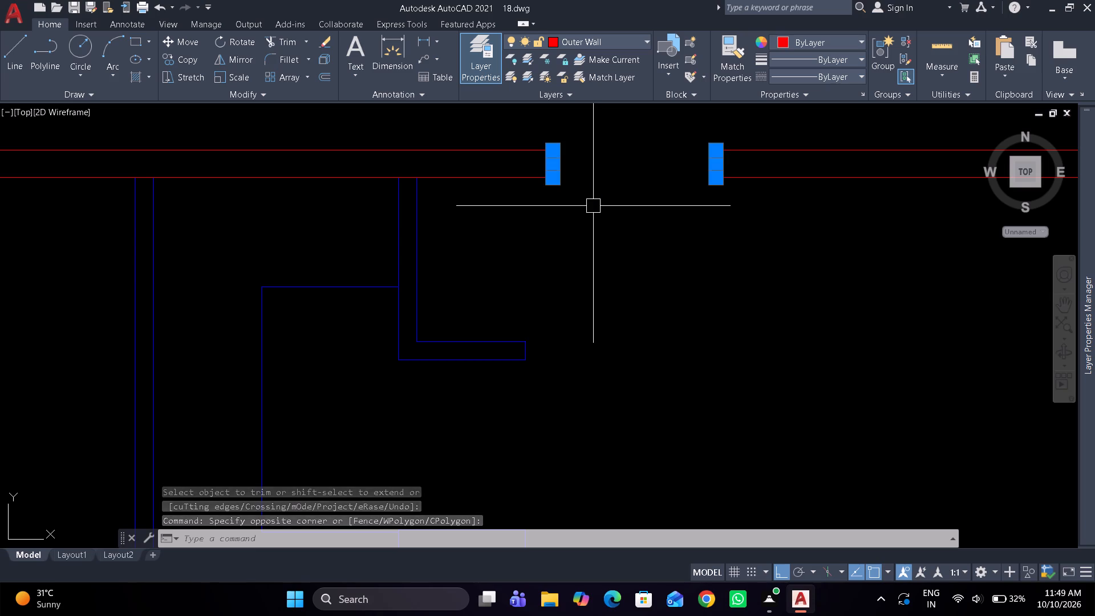
key(Escape)
Rotate a copy of the door block on the east side of the central passage by 270°.
scroll(593, 206, down, 2)
middle_drag(594, 222, 590, 255)
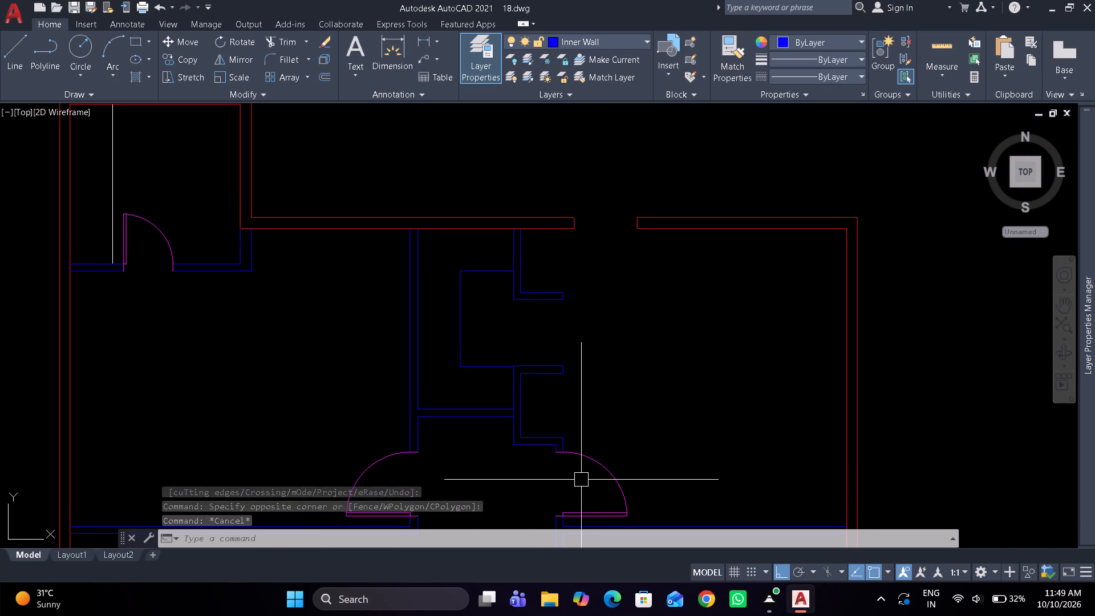
click(581, 463)
middle_drag(659, 398, 646, 297)
text(ro)
key(space)
middle_drag(604, 343, 612, 244)
scroll(607, 268, up, 1)
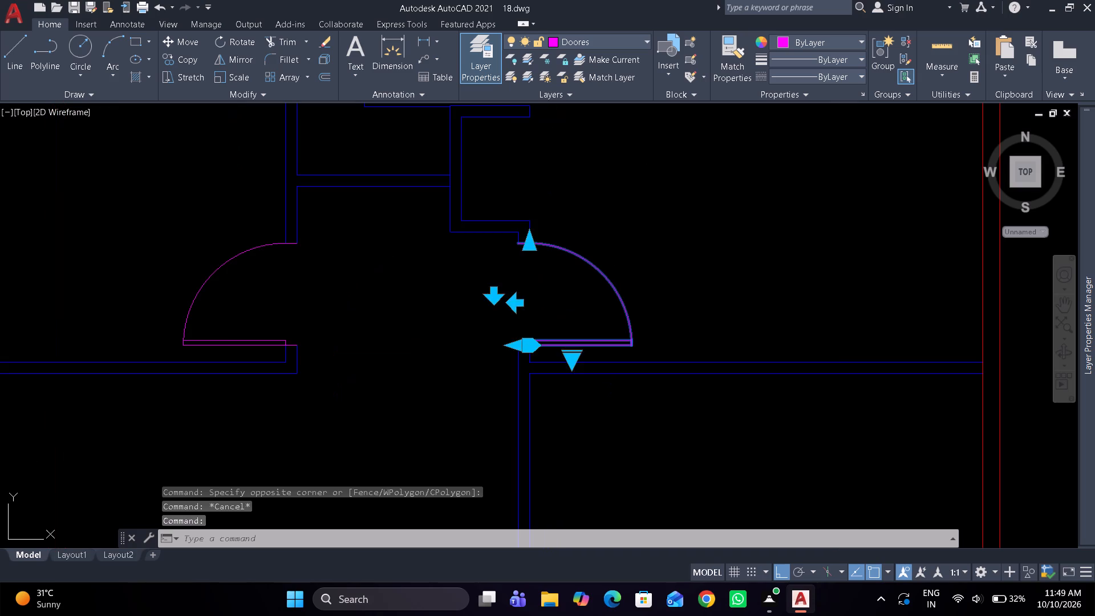
click(567, 297)
text(c)
key(space)
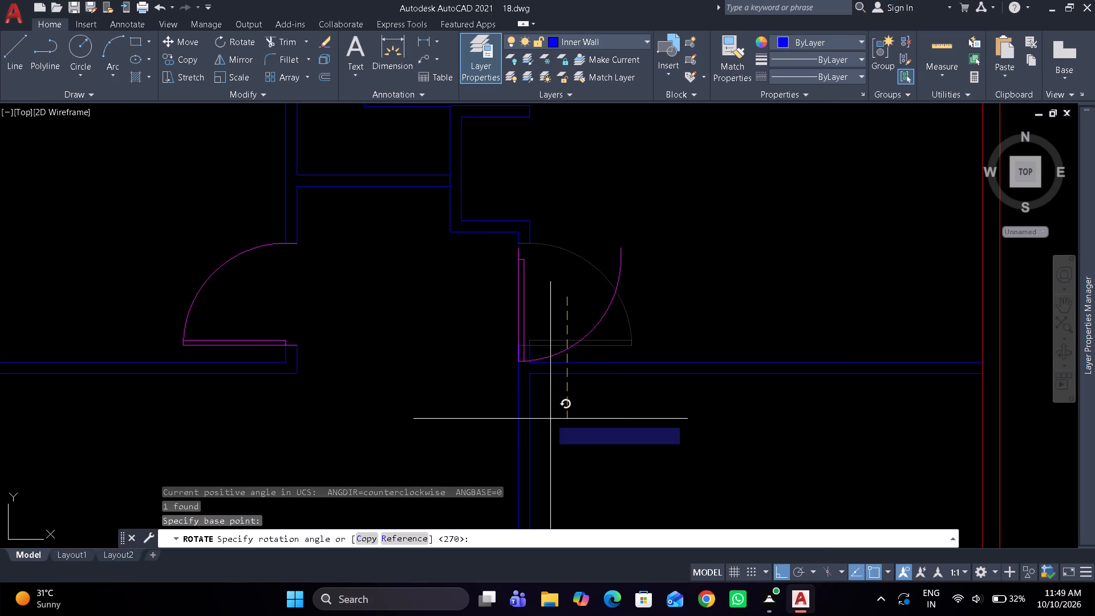
click(550, 419)
Move the rotated door copy into the north outer wall opening, against the opening's west end.
click(603, 315)
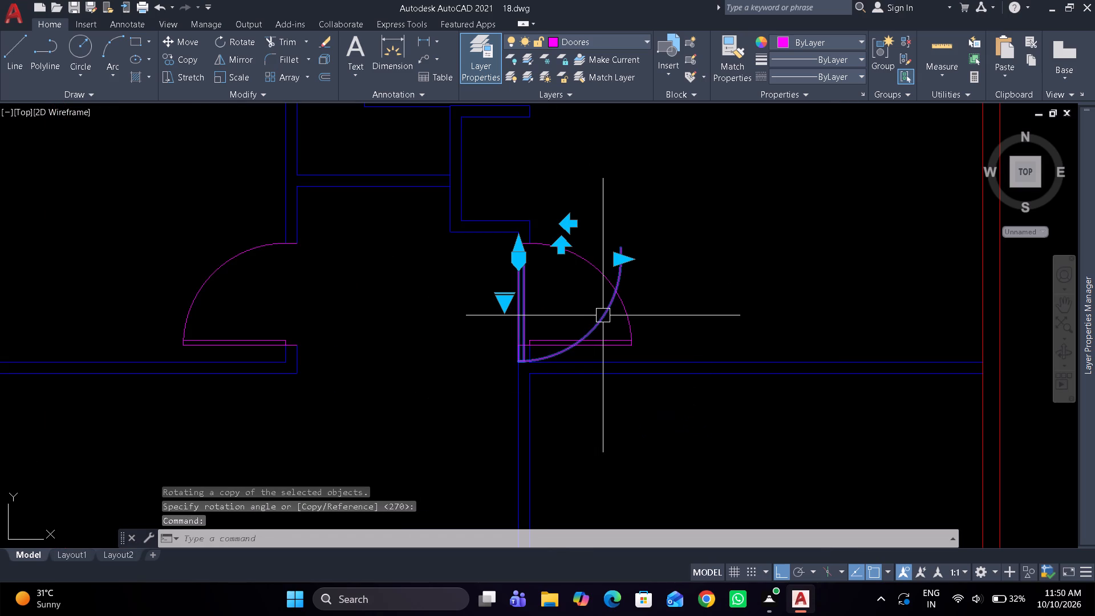
text(m)
key(space)
scroll(568, 266, up, 3)
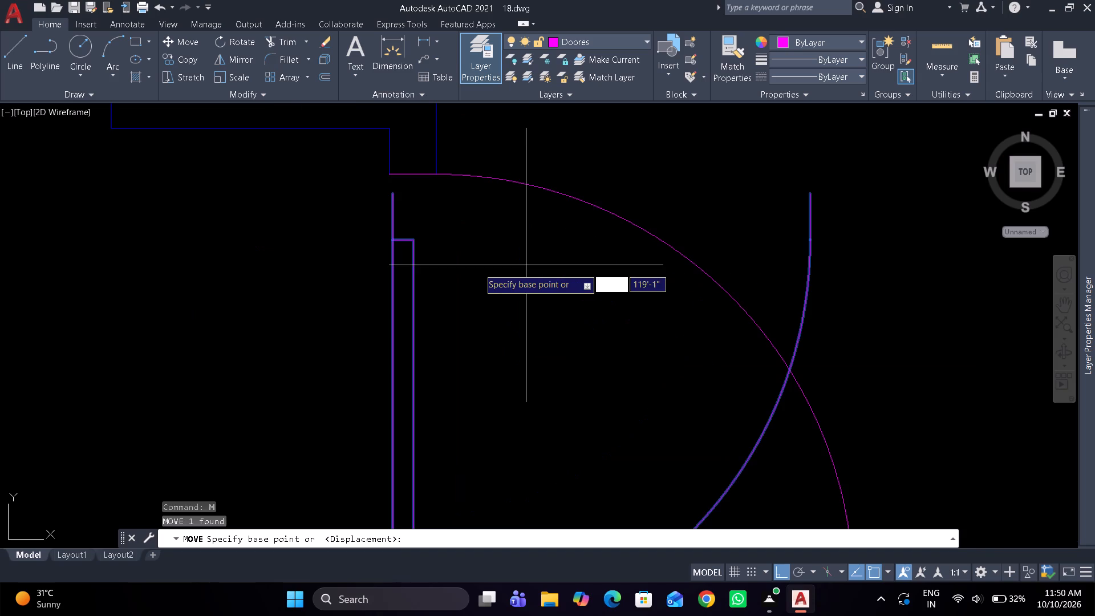
click(383, 243)
scroll(404, 232, down, 5)
middle_drag(404, 233, 405, 372)
scroll(405, 373, down, 1)
scroll(454, 135, up, 2)
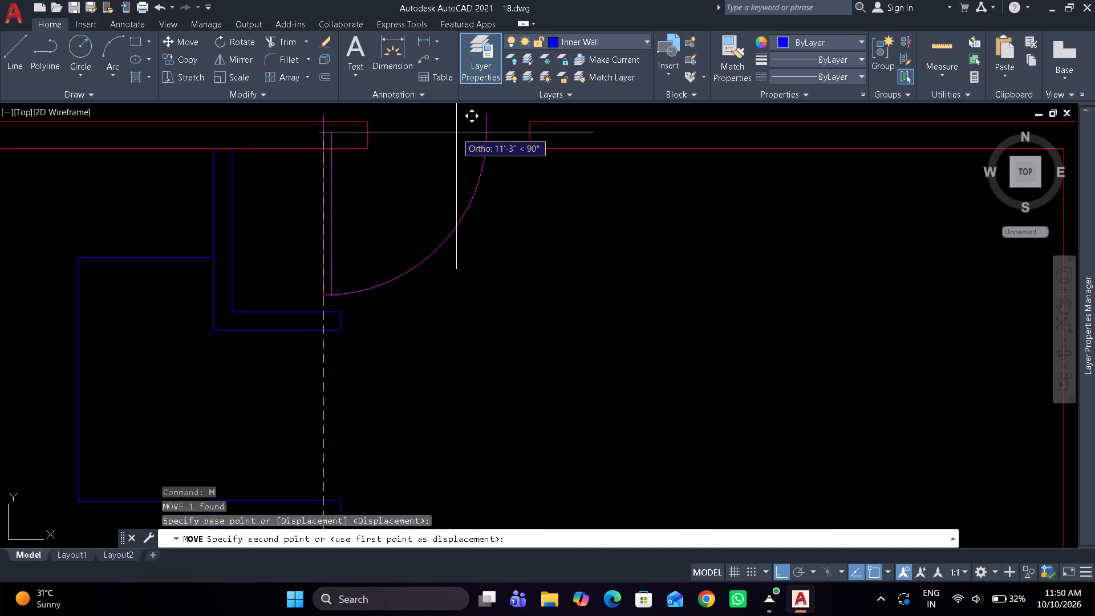
middle_drag(456, 146, 443, 235)
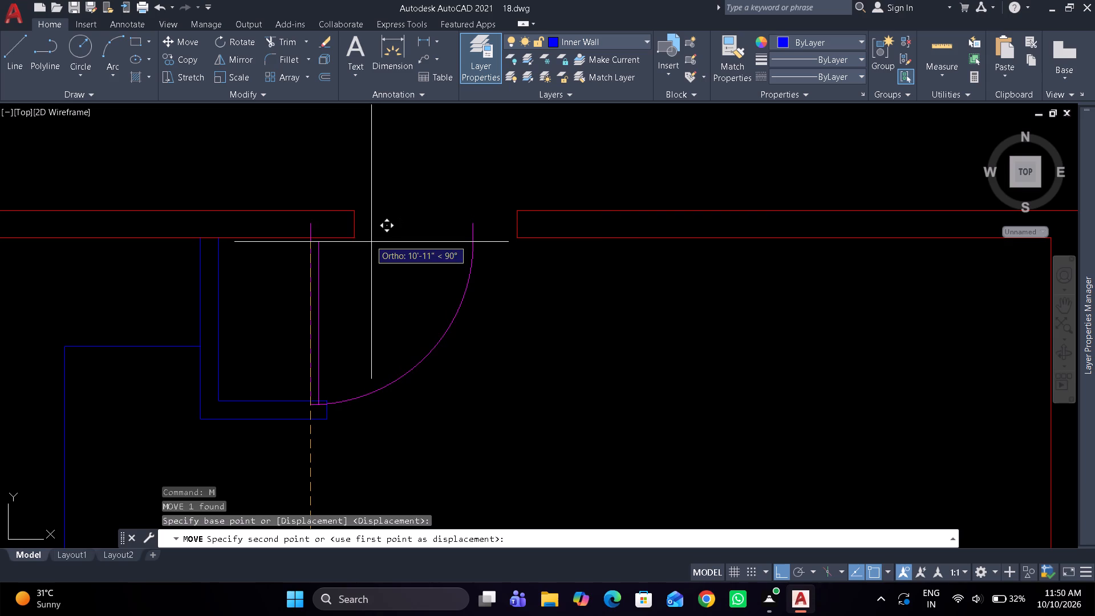
click(366, 236)
Align the door block with the north outer wall's inner face and stretch its frame depth to the wall's outer face.
scroll(354, 230, up, 4)
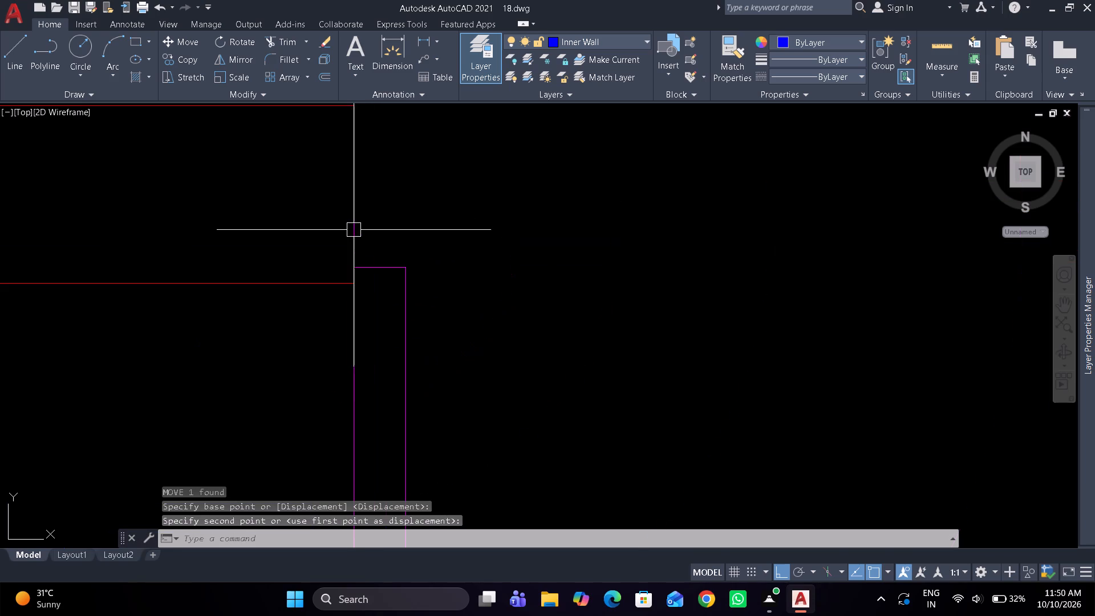
click(391, 268)
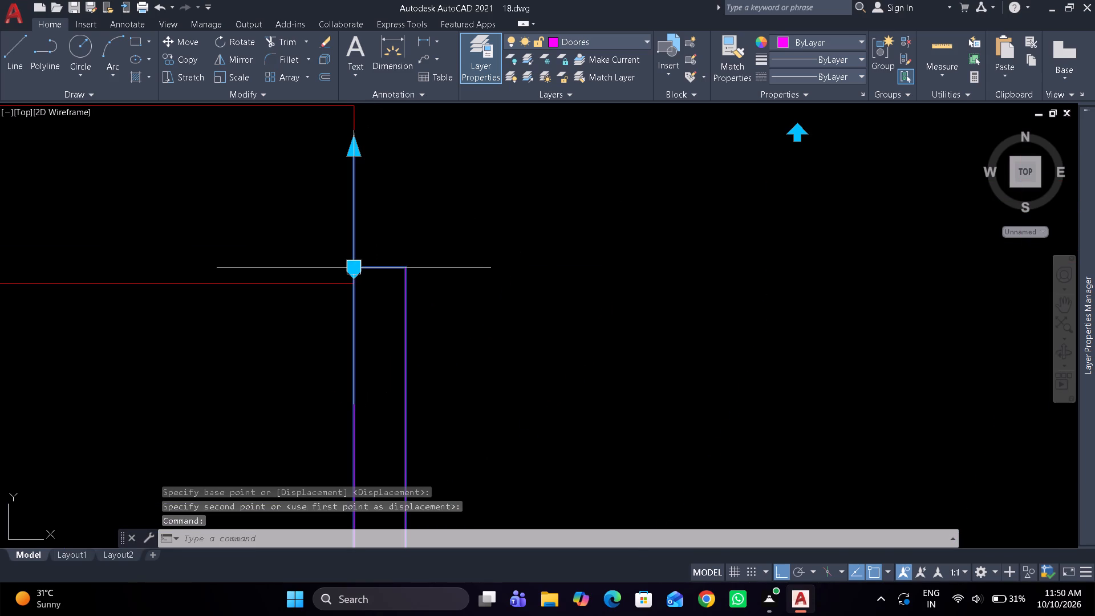
click(358, 271)
click(356, 292)
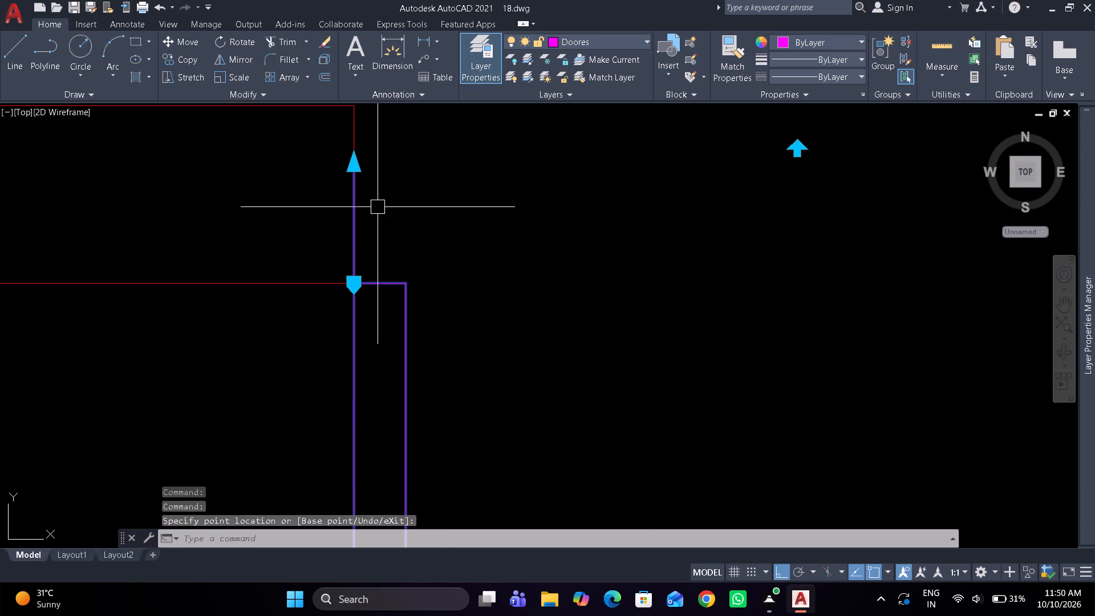
click(358, 165)
middle_drag(361, 141, 359, 209)
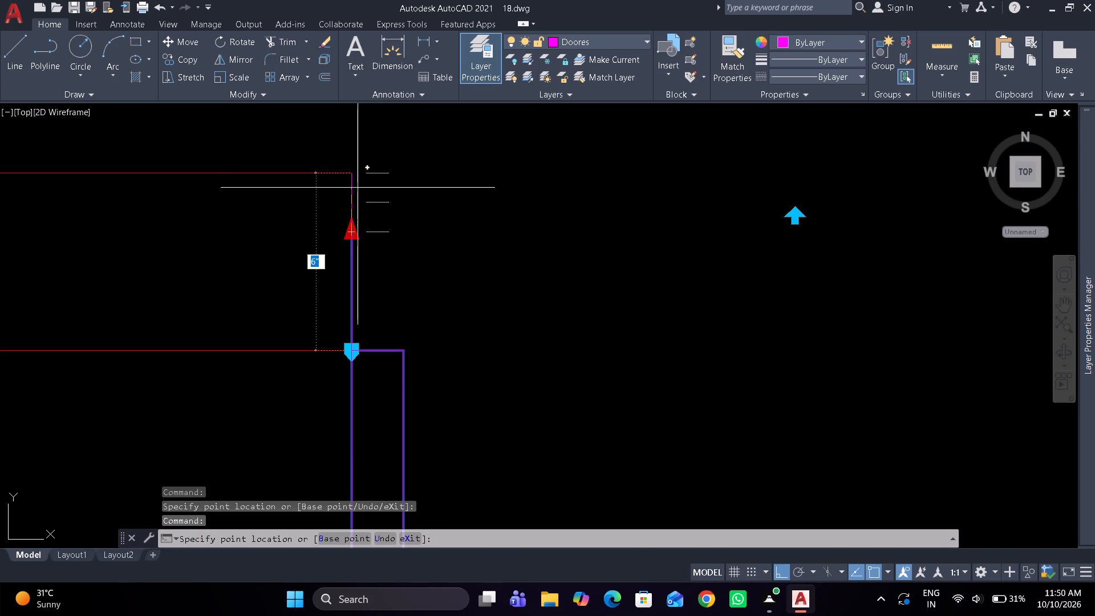
click(357, 176)
scroll(432, 237, down, 3)
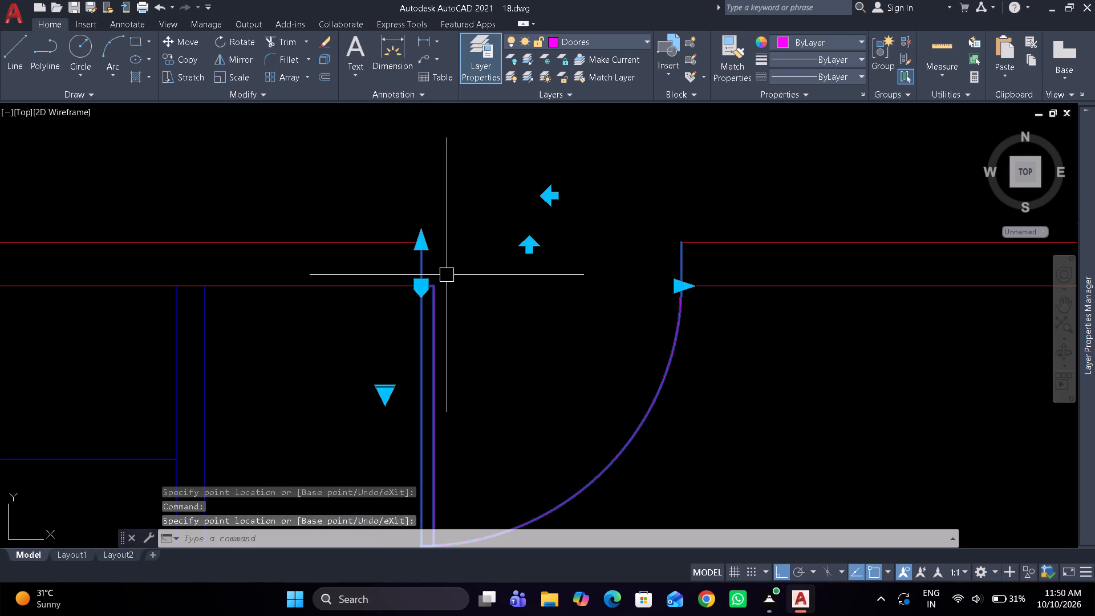
key(Escape)
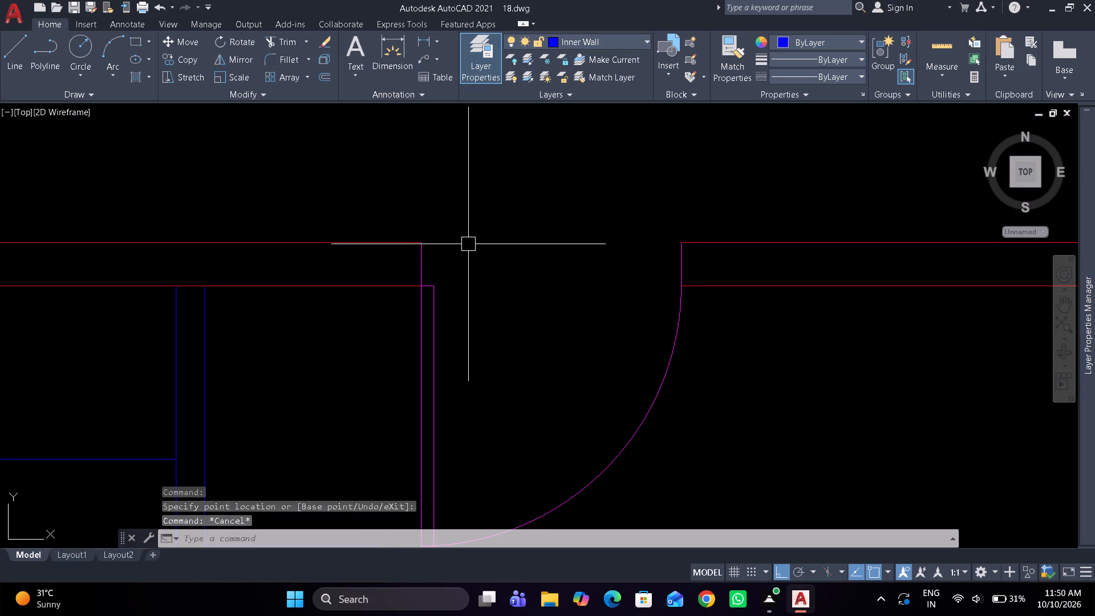
Look over the floor plan's rooms, walls and doors from the north side down to the double-door entrance.
scroll(508, 208, down, 2)
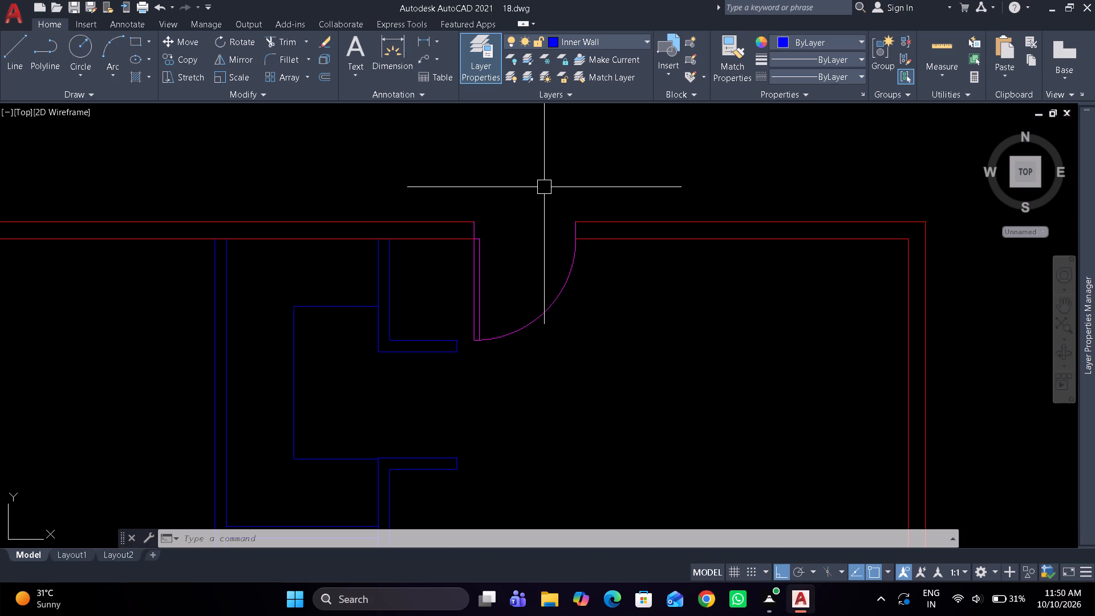
scroll(539, 160, down, 2)
middle_drag(503, 287, 508, 266)
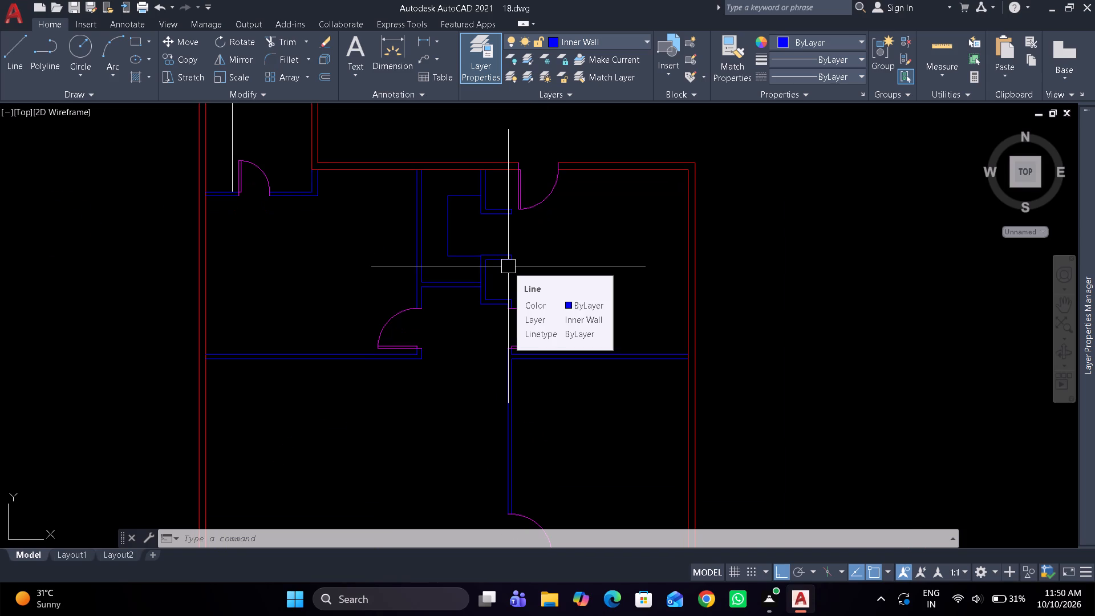
middle_drag(509, 298, 506, 317)
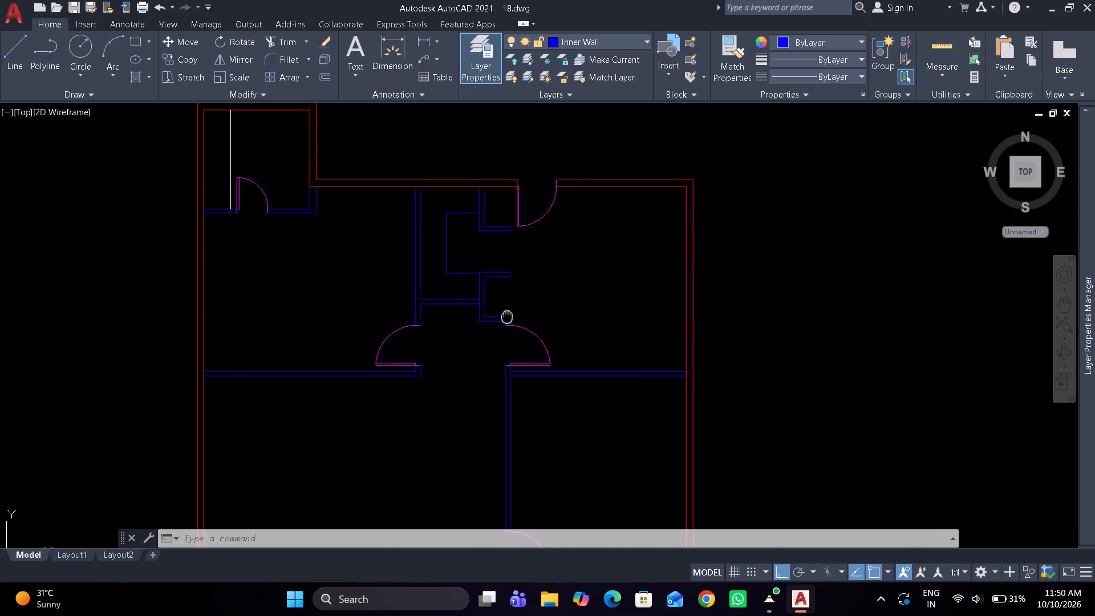
middle_drag(506, 317, 475, 357)
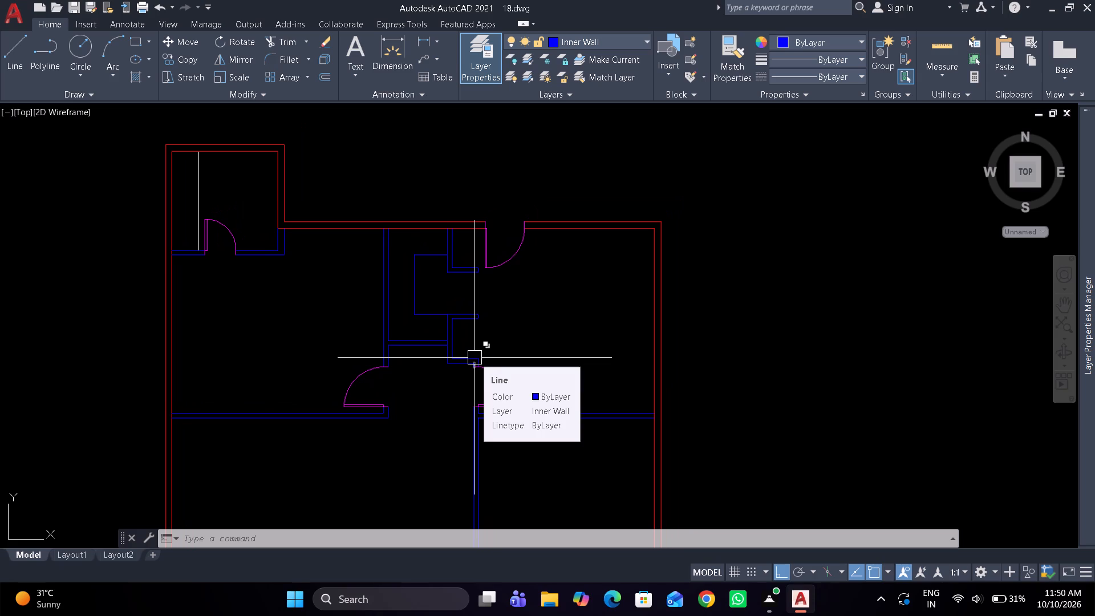
scroll(474, 358, down, 1)
middle_drag(474, 358, 482, 315)
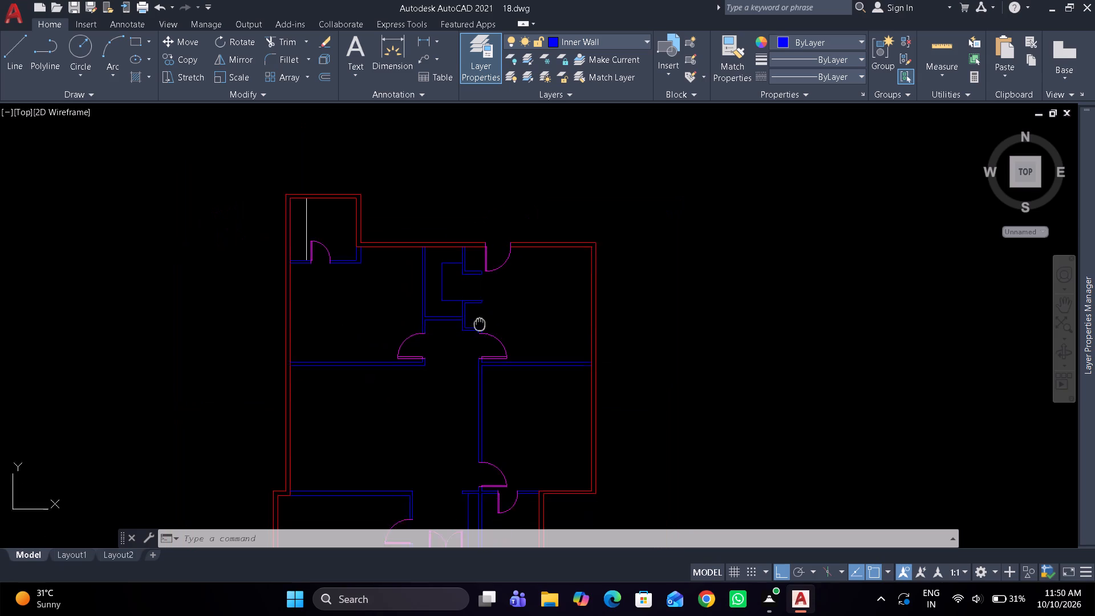
middle_drag(482, 315, 486, 287)
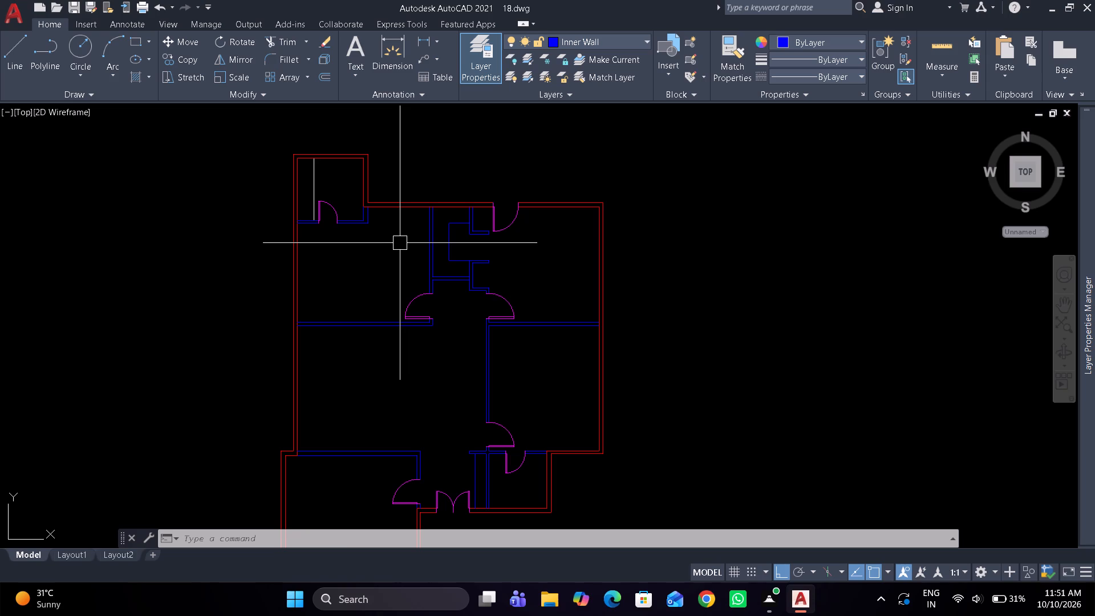
Offset the west face line of the vertical inner wall beside the northwest room's door 2' west.
scroll(399, 244, up, 1)
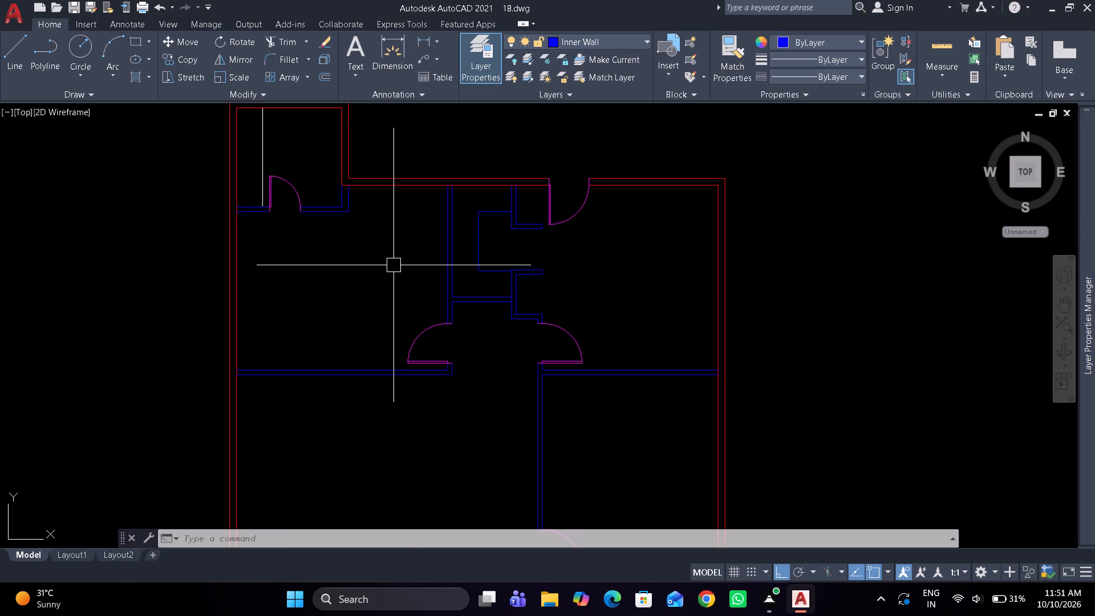
scroll(394, 265, up, 1)
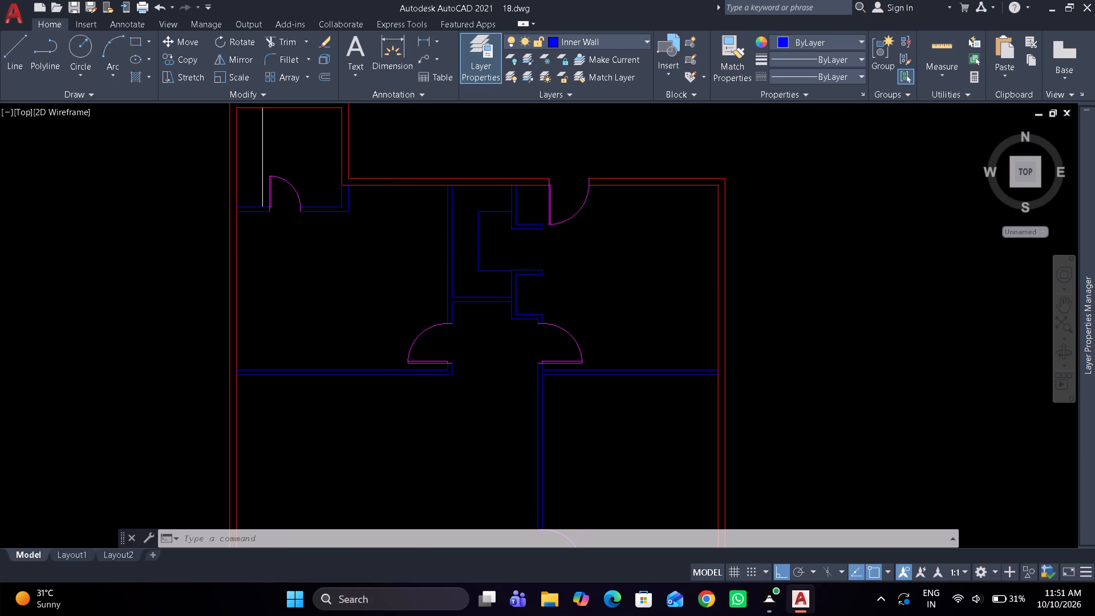
text(o 2')
key(Return)
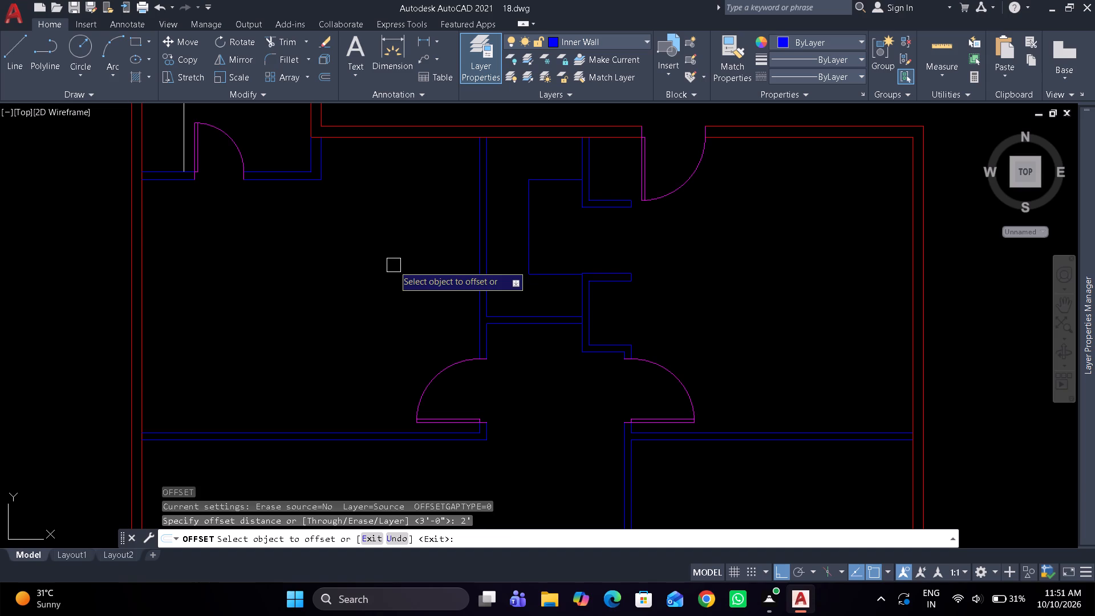
click(478, 242)
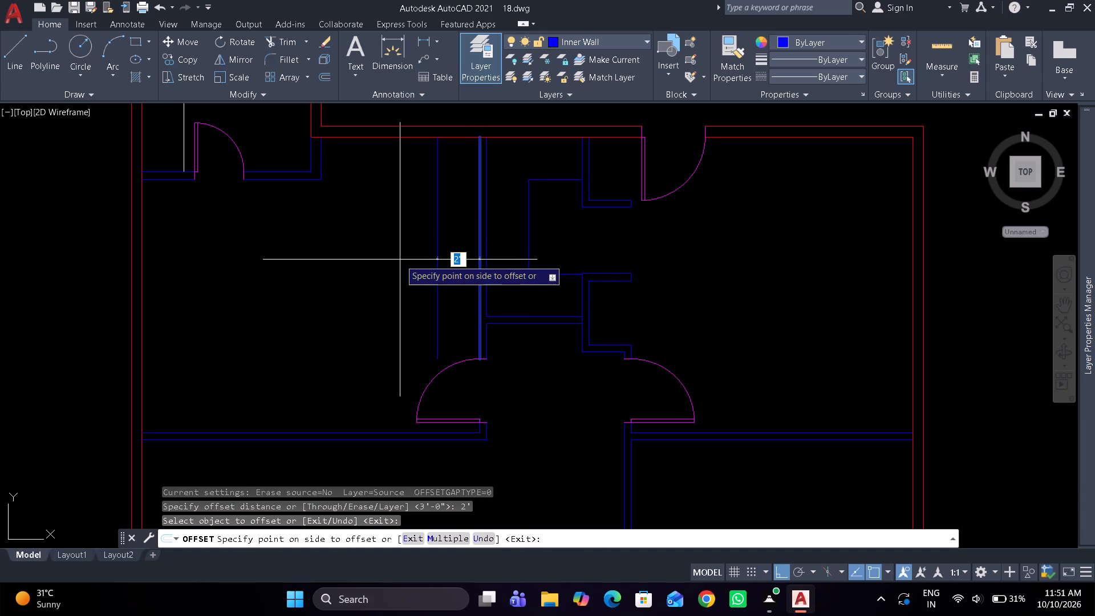
click(400, 260)
key(space)
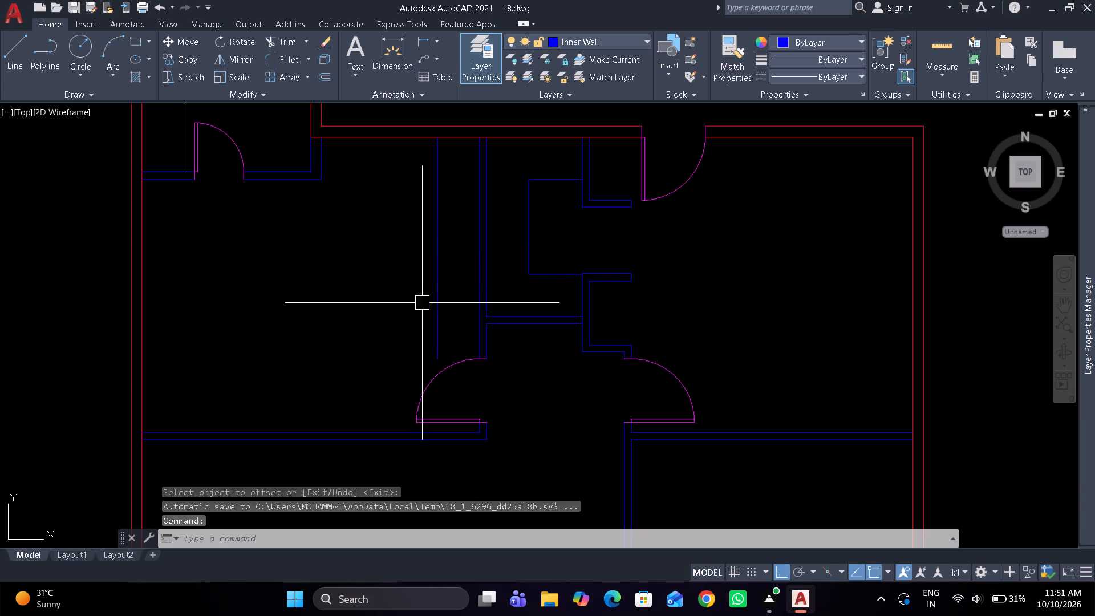
Offset the north outer wall's inner line about 7' south, picking the distance down from the top of the new vertical line.
scroll(429, 313, up, 2)
middle_drag(451, 354, 453, 308)
scroll(464, 332, down, 1)
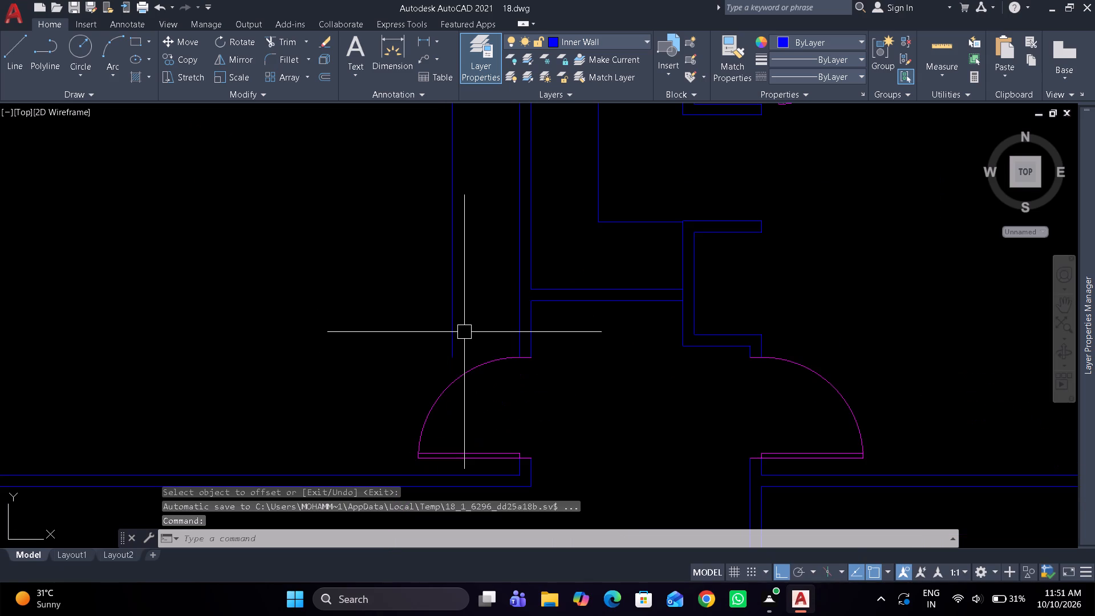
text(o)
key(space)
scroll(464, 332, down, 1)
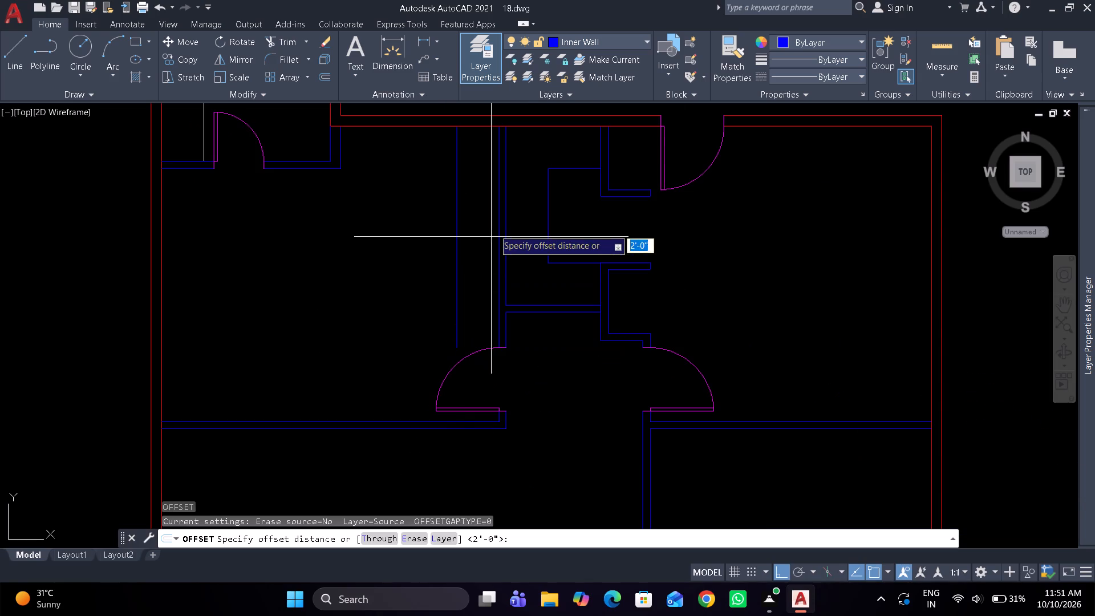
click(461, 126)
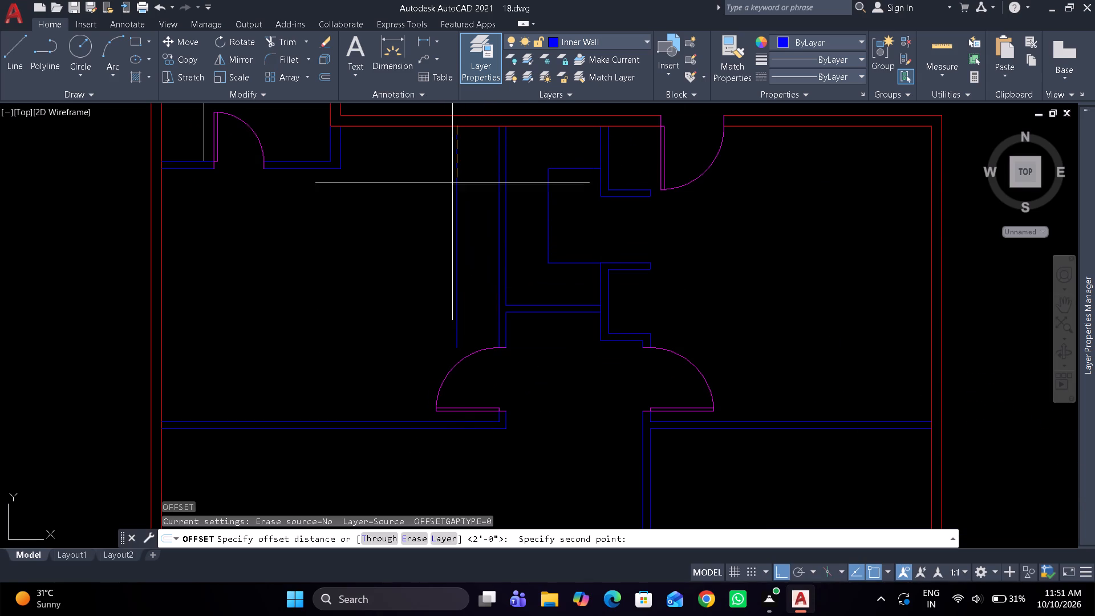
click(431, 274)
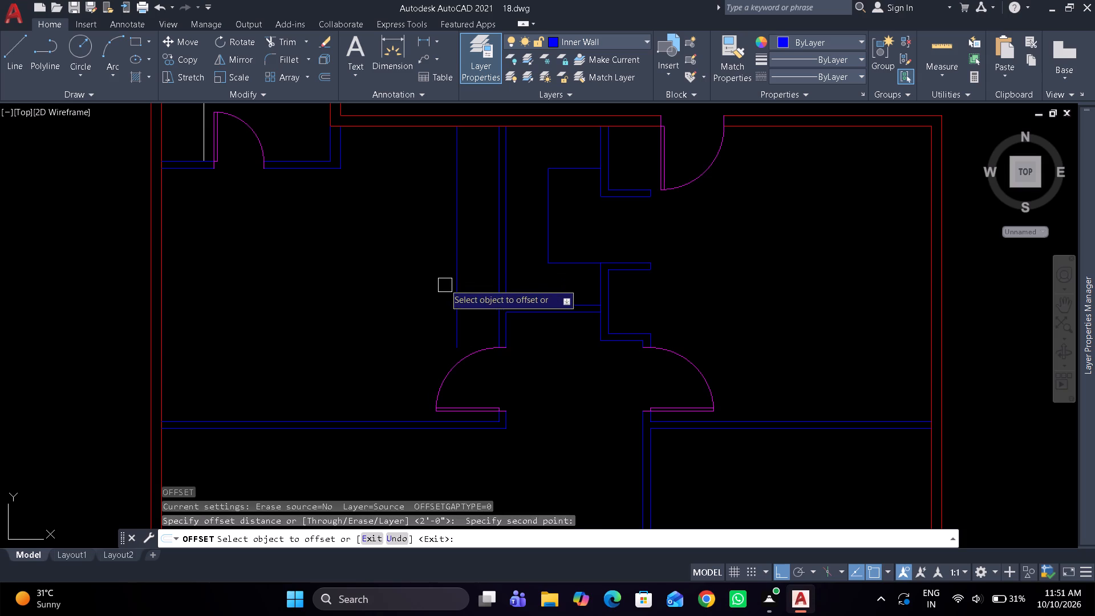
click(478, 129)
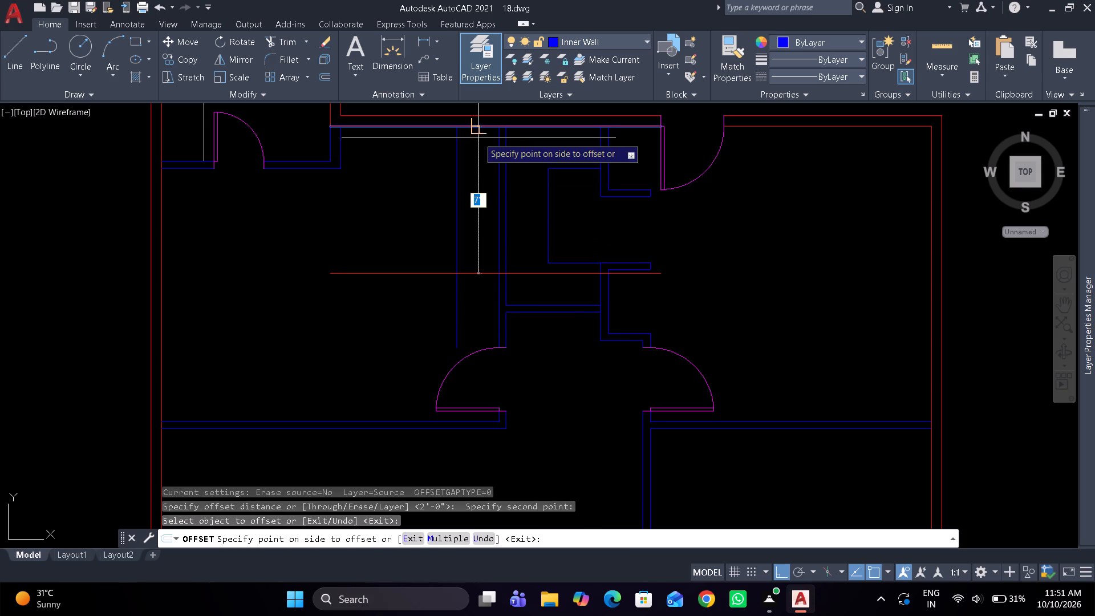
click(478, 177)
key(Escape)
Trim the two new offset lines to each other and to the inner wall's west face, forming an L-shaped counter outline.
scroll(484, 273, up, 3)
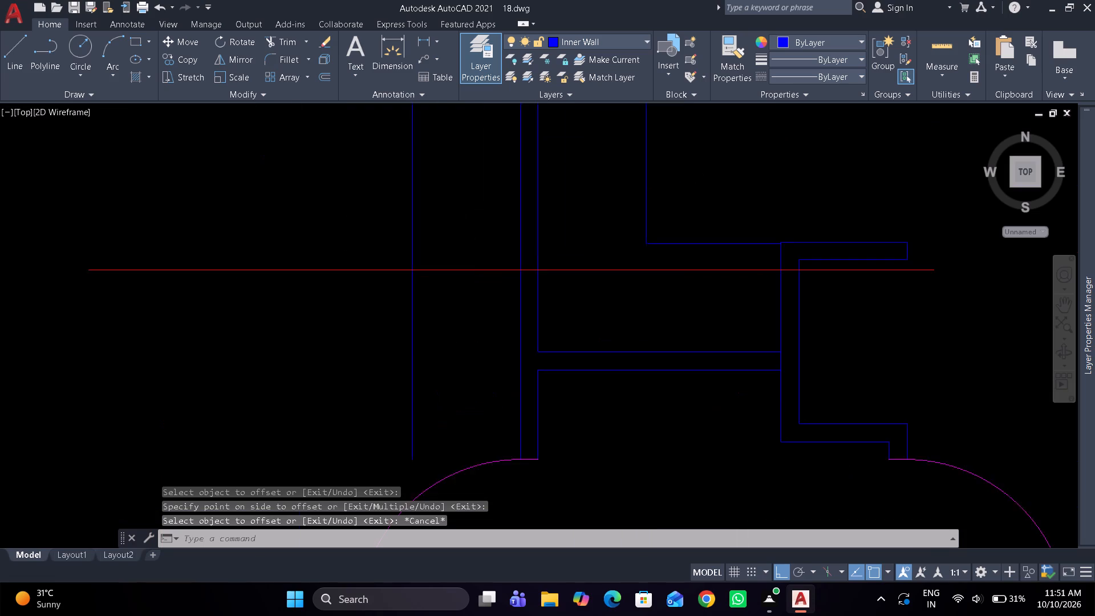
scroll(484, 282, up, 1)
middle_drag(485, 294, 496, 346)
text(tr)
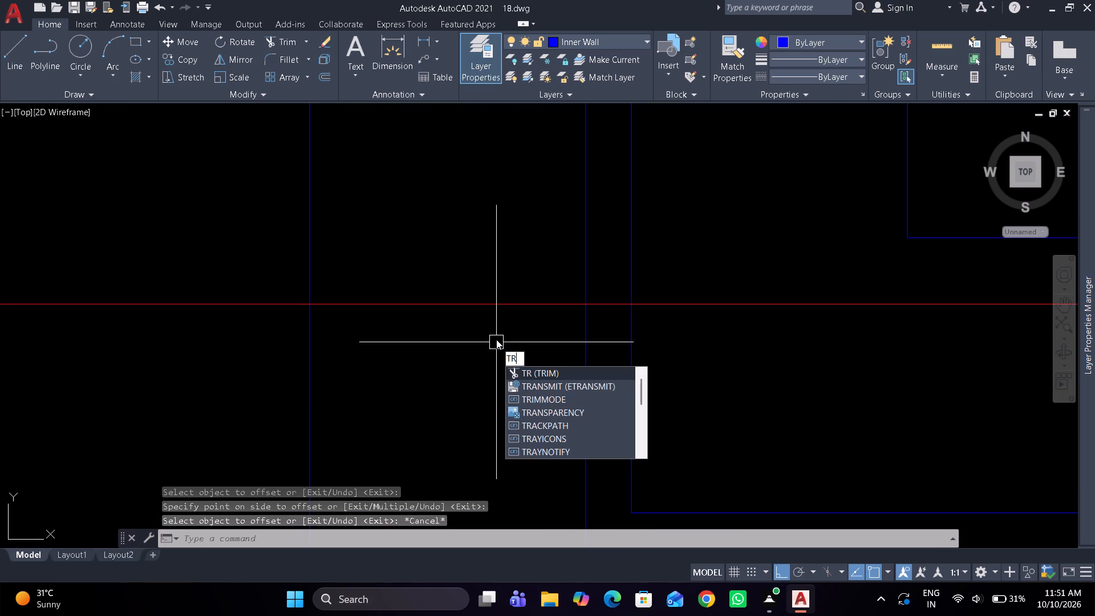
key(space)
click(253, 305)
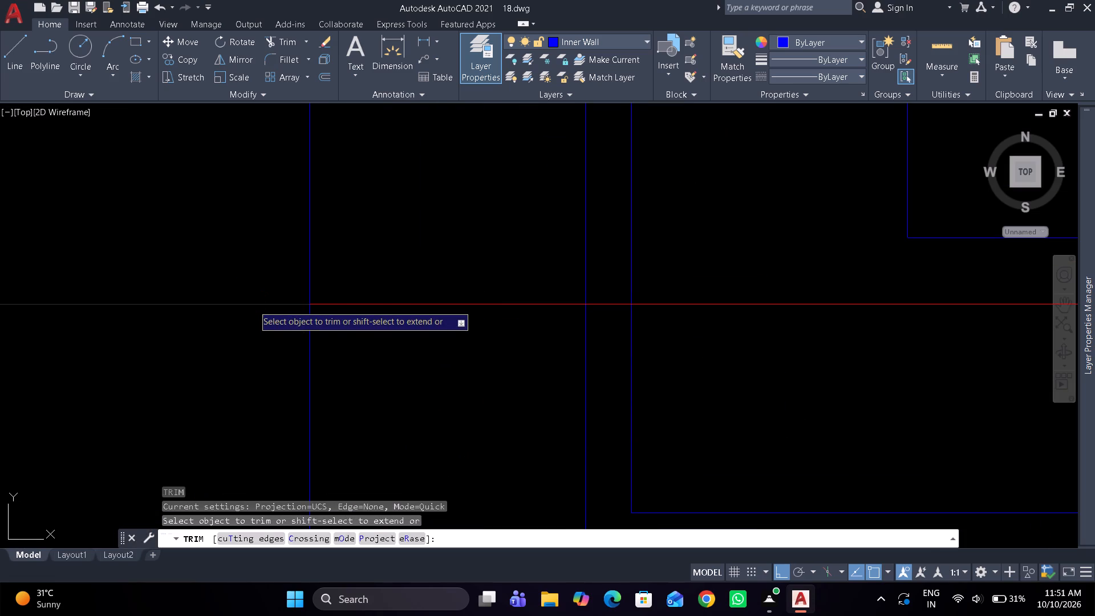
click(305, 327)
click(598, 302)
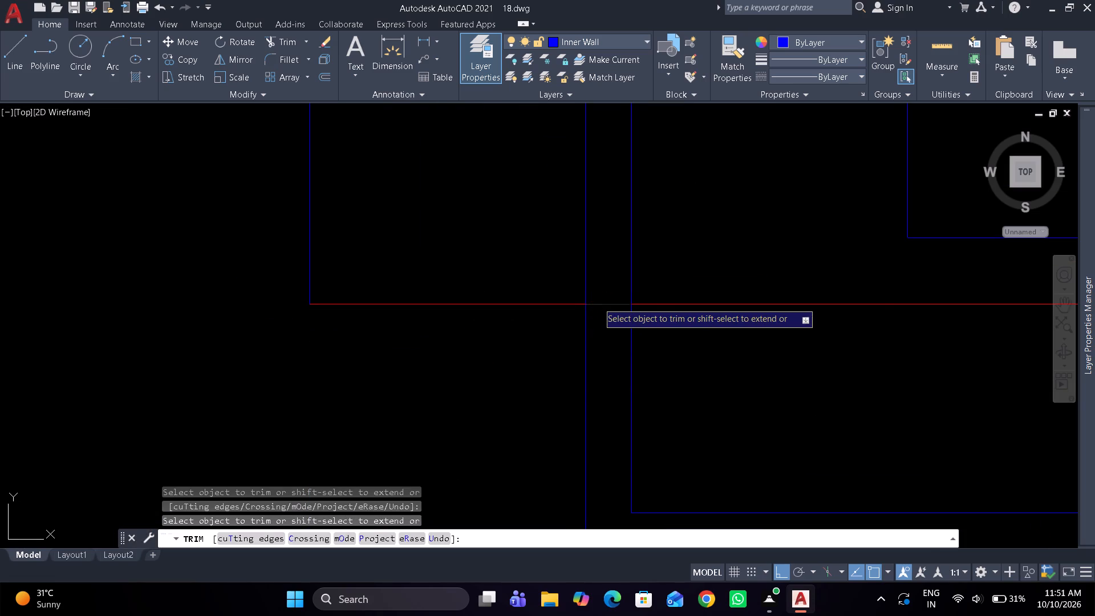
click(667, 301)
key(space)
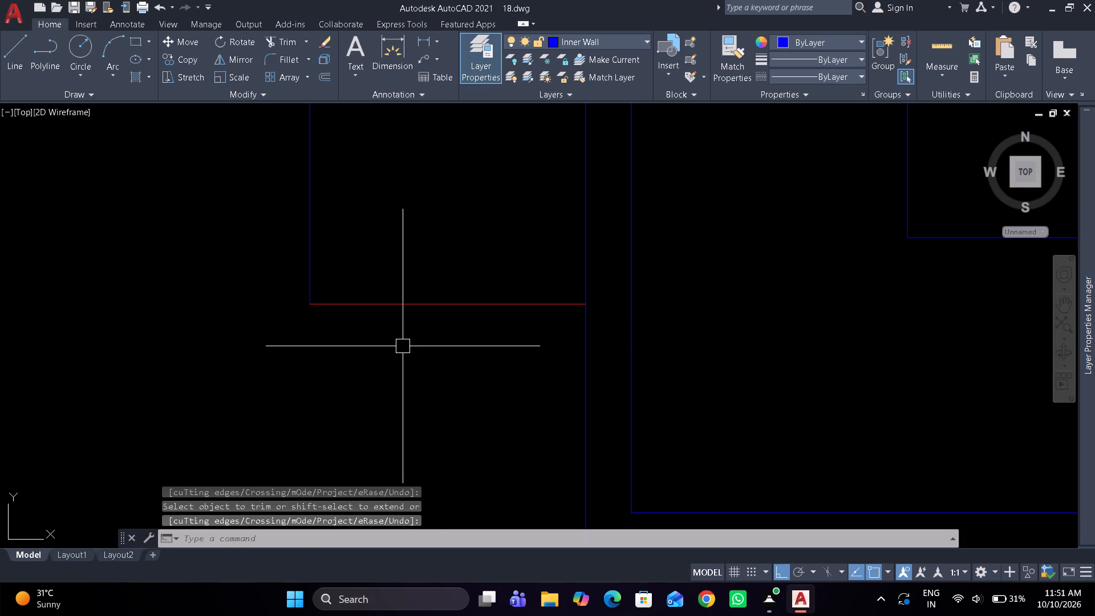
Move the outline's vertical and bottom lines to layer 0.
drag(399, 346, 342, 342)
click(136, 308)
drag(321, 343, 305, 320)
click(246, 249)
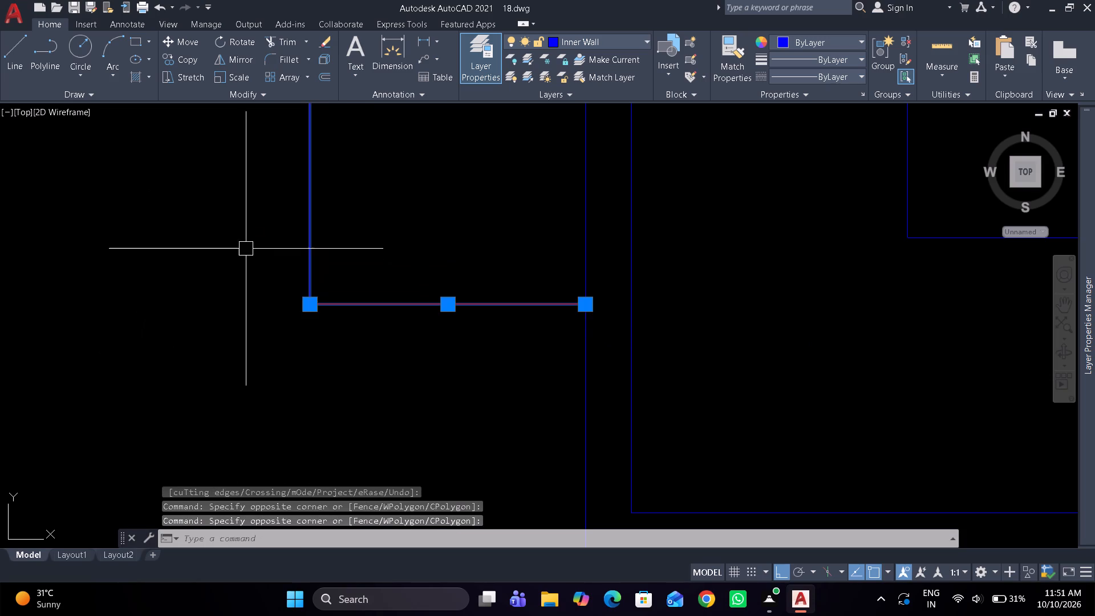
click(591, 44)
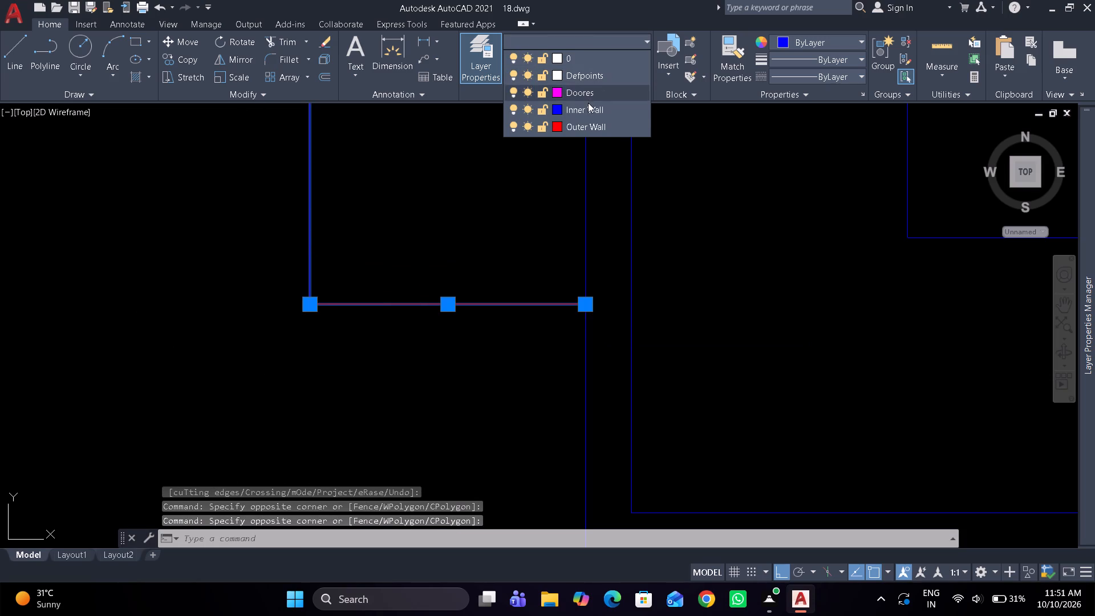
click(586, 66)
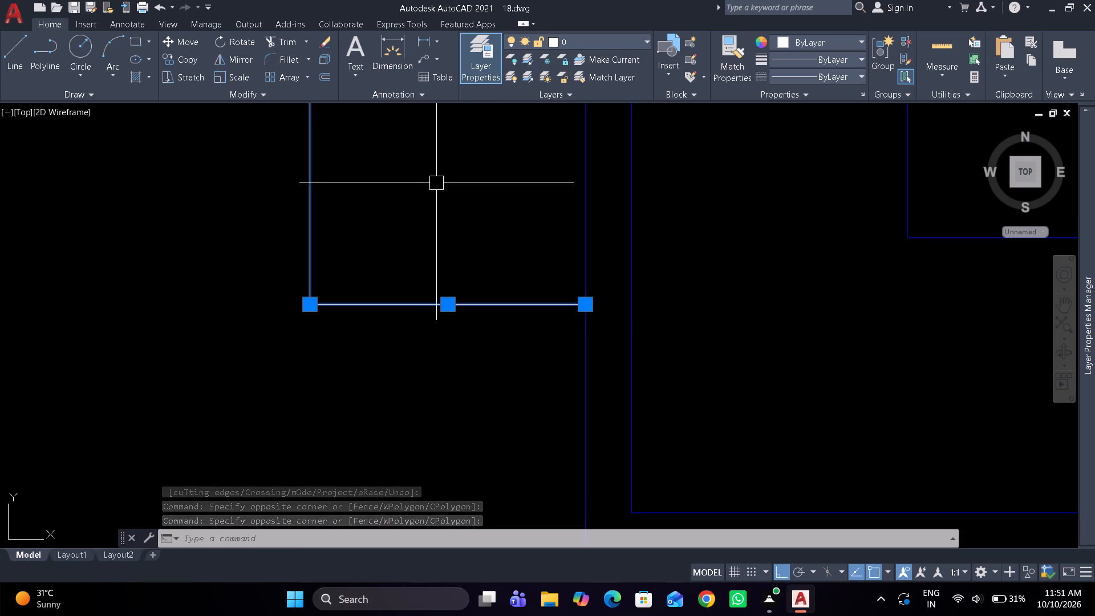
key(Escape)
Offset the north outer wall's inner line 2' south across the counter outline.
scroll(413, 196, down, 5)
middle_drag(413, 202, 490, 329)
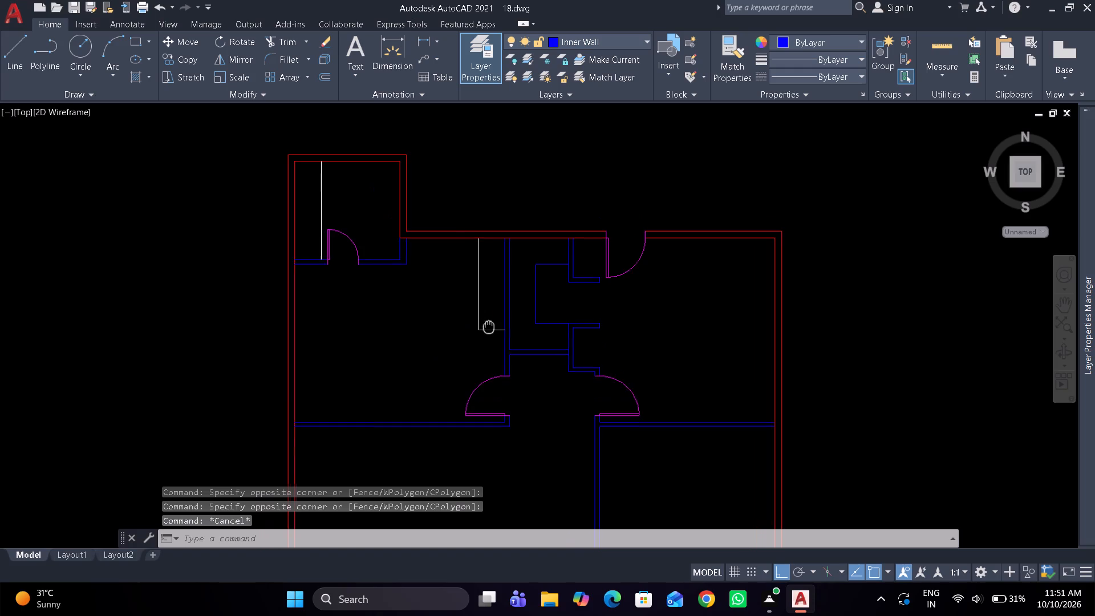
middle_drag(490, 329, 495, 348)
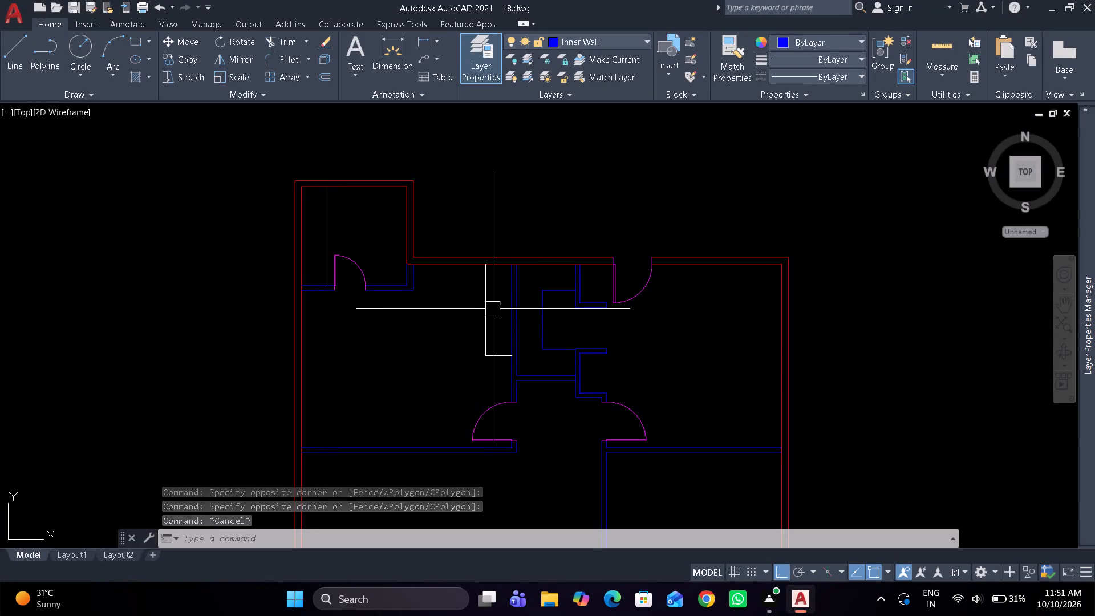
middle_drag(497, 306, 497, 306)
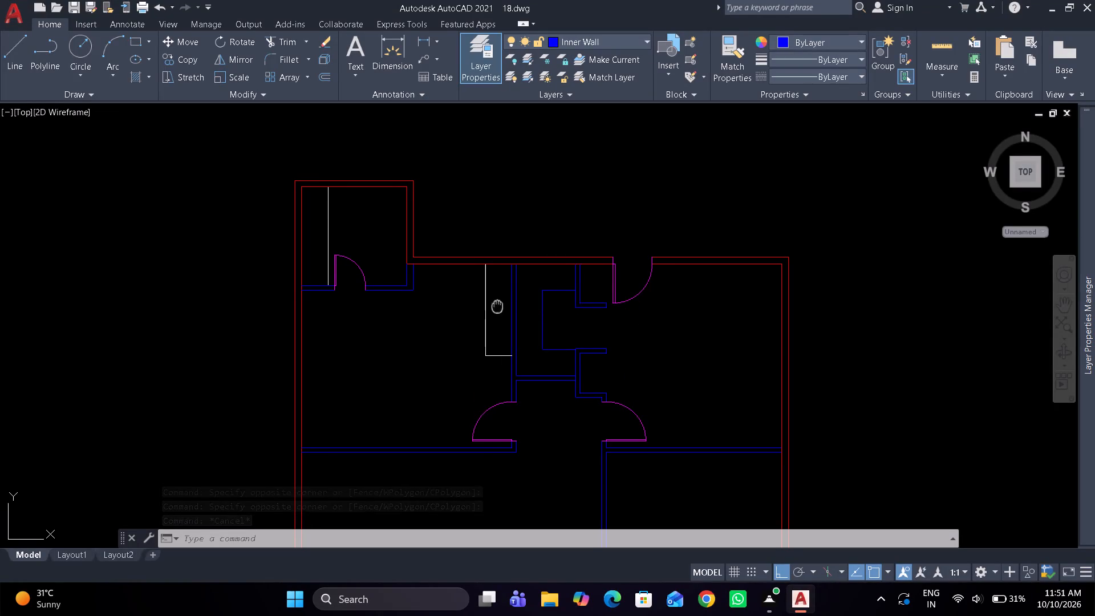
middle_drag(497, 306, 504, 313)
scroll(504, 313, up, 2)
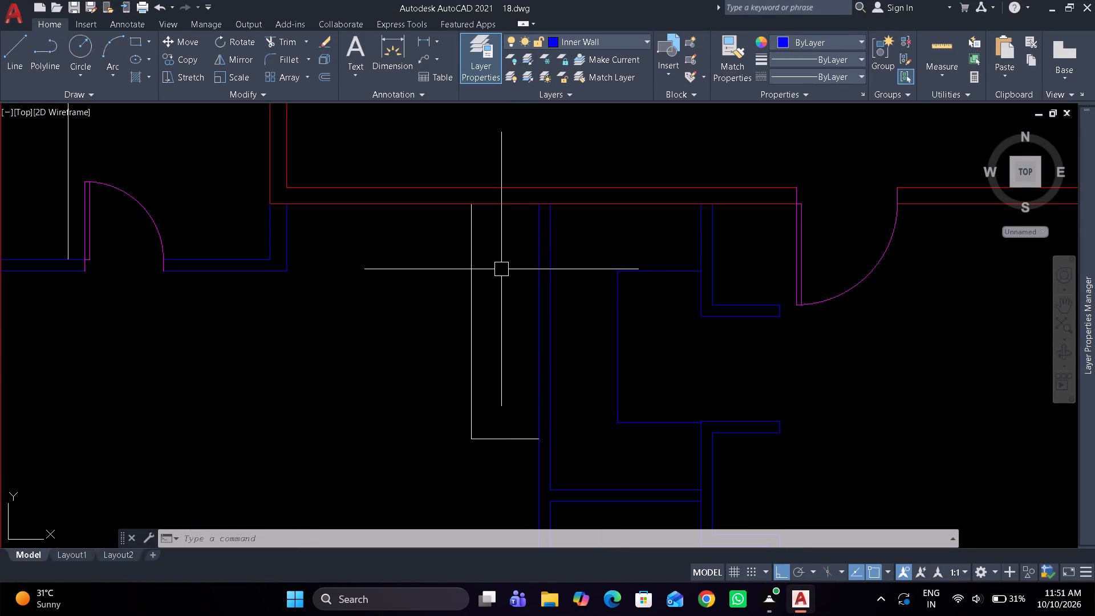
text(o 2')
key(Return)
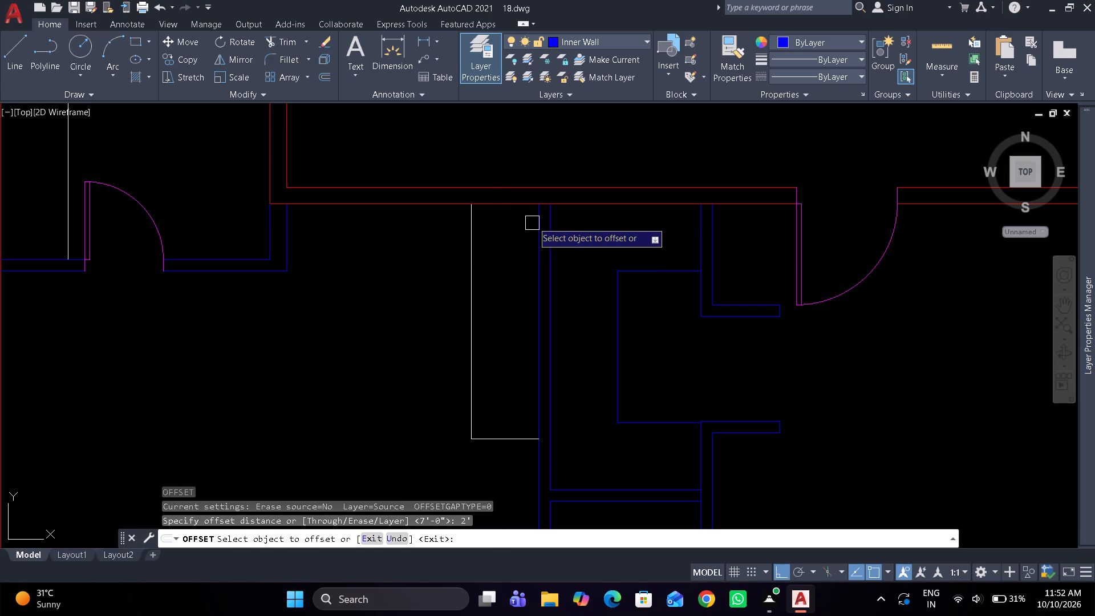
click(506, 203)
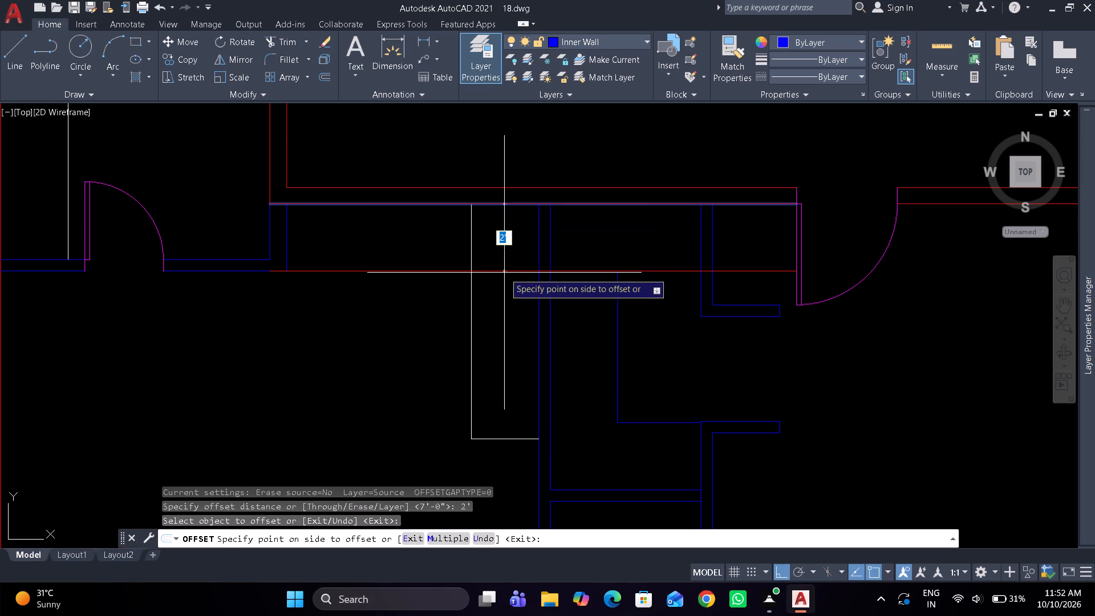
click(504, 273)
scroll(504, 275, up, 3)
key(space)
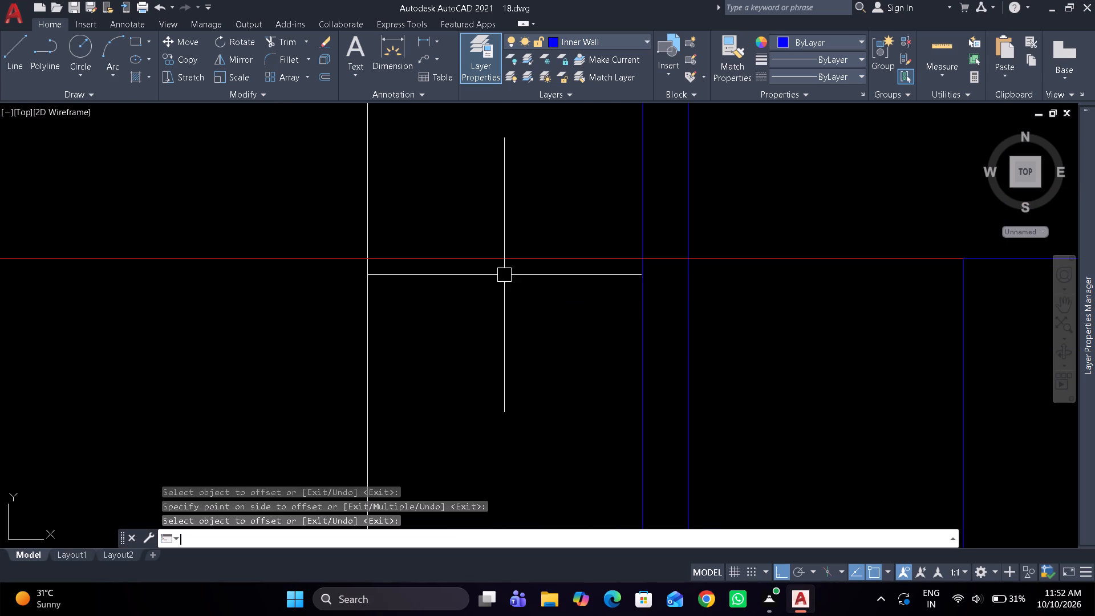
Trim the new offset line to the stretch between the outline's vertical line and the inner wall's west face.
text(tr)
key(space)
middle_drag(504, 275, 802, 319)
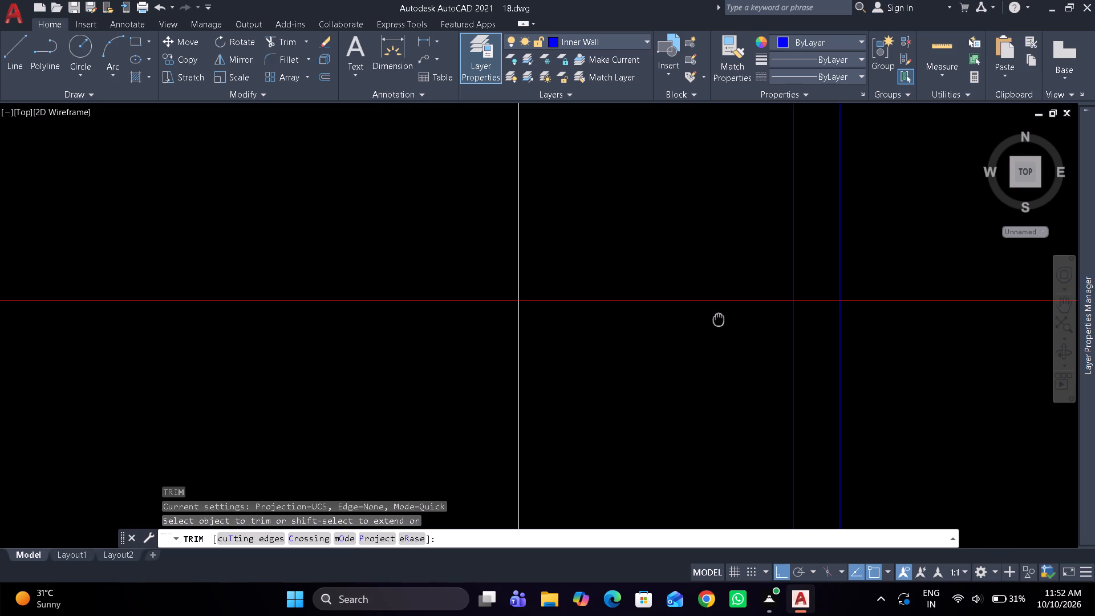
middle_drag(802, 319, 902, 432)
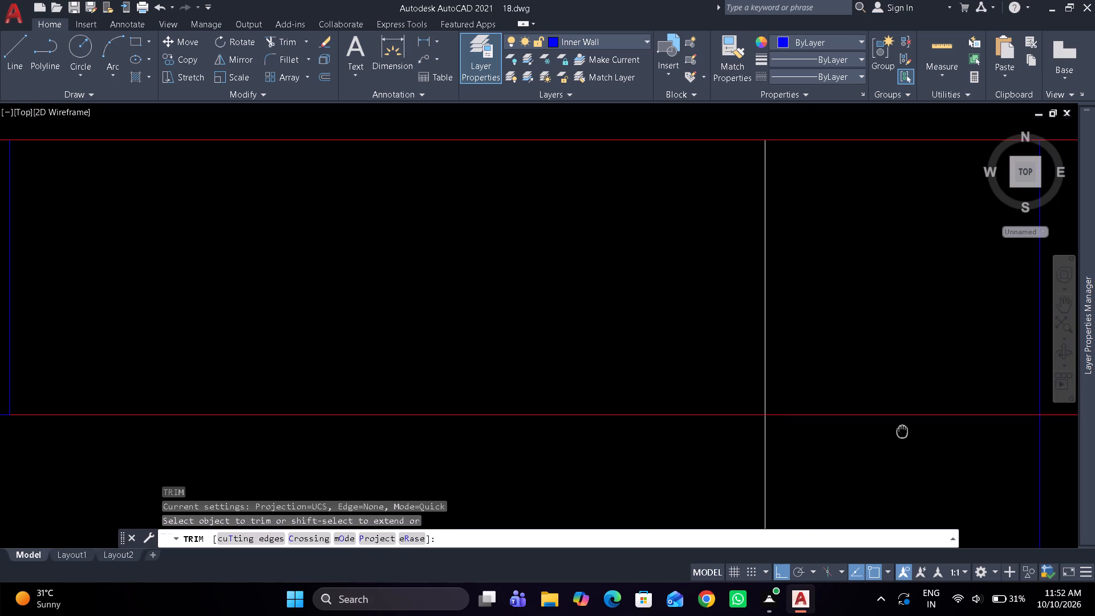
middle_drag(902, 432, 903, 444)
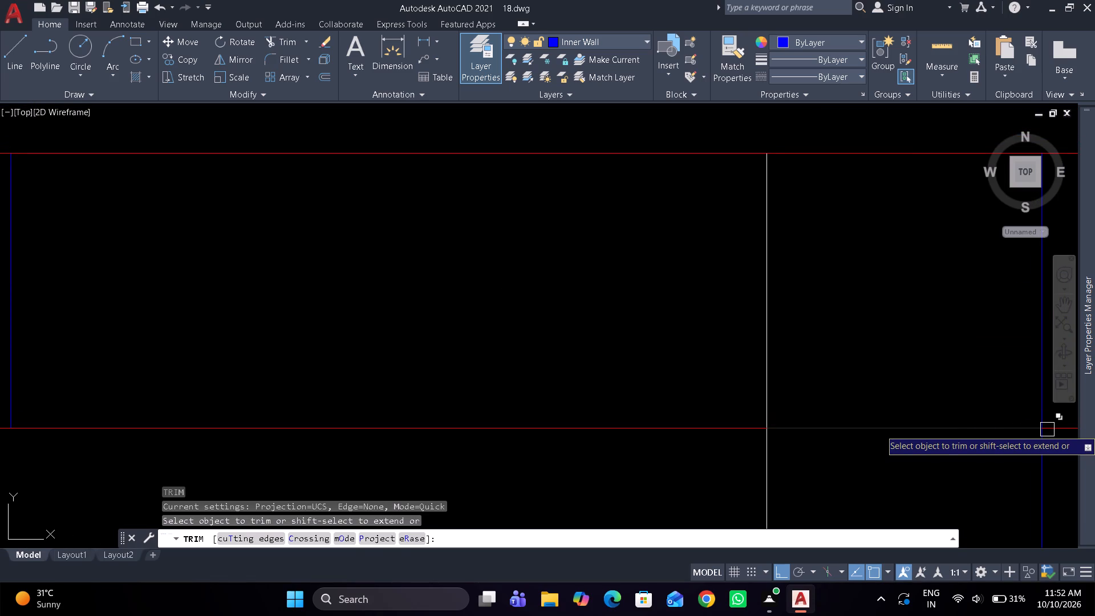
click(1054, 426)
scroll(874, 364, down, 2)
middle_drag(847, 337, 683, 254)
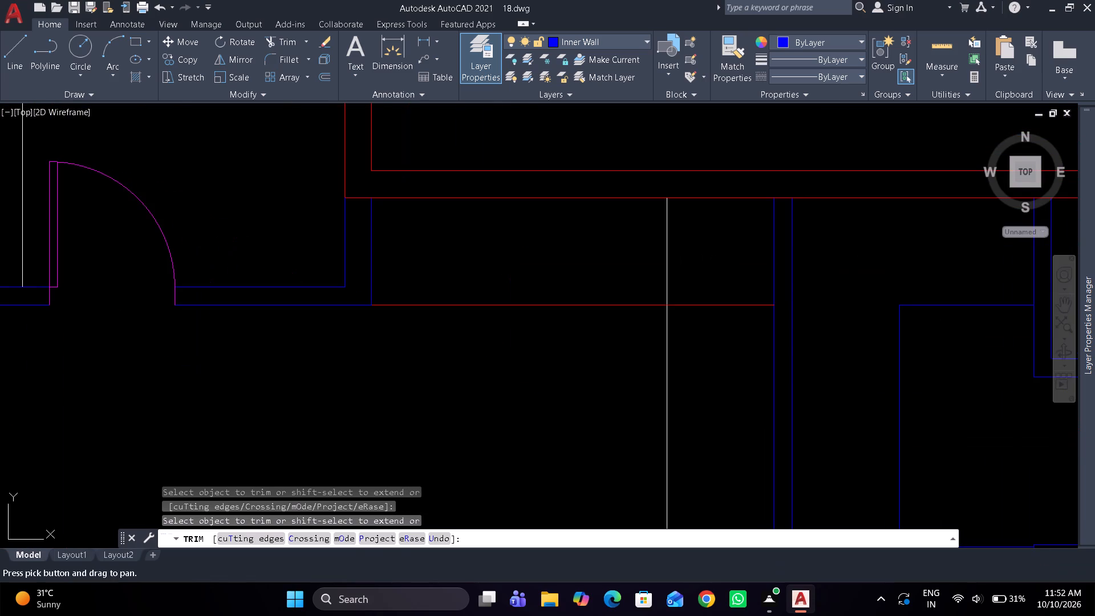
middle_drag(622, 283, 138, 369)
scroll(152, 367, up, 1)
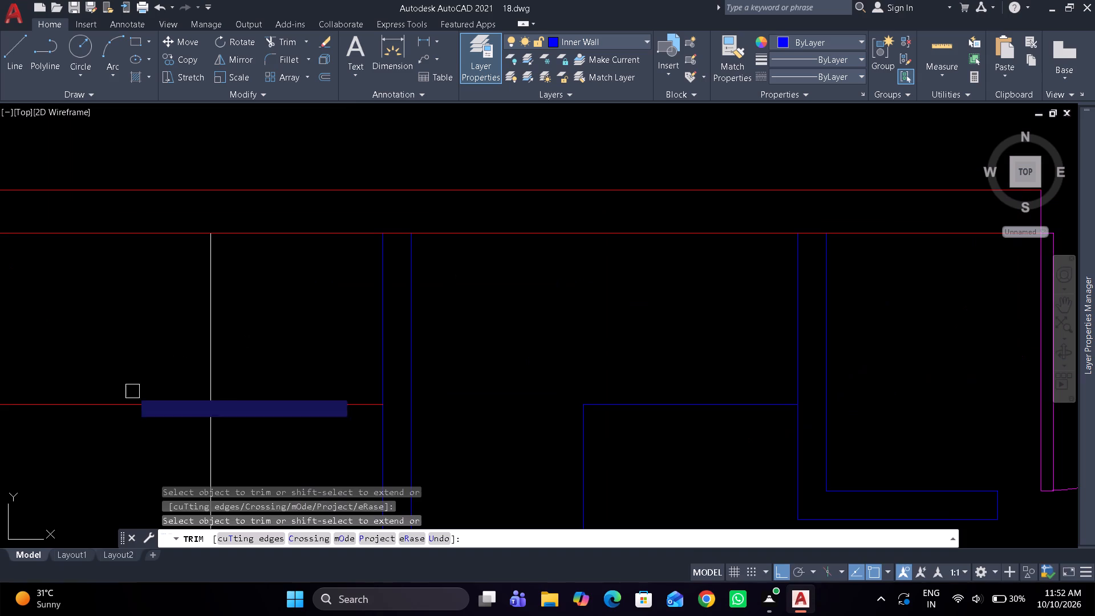
click(115, 408)
scroll(196, 368, down, 1)
middle_drag(197, 367, 327, 192)
key(space)
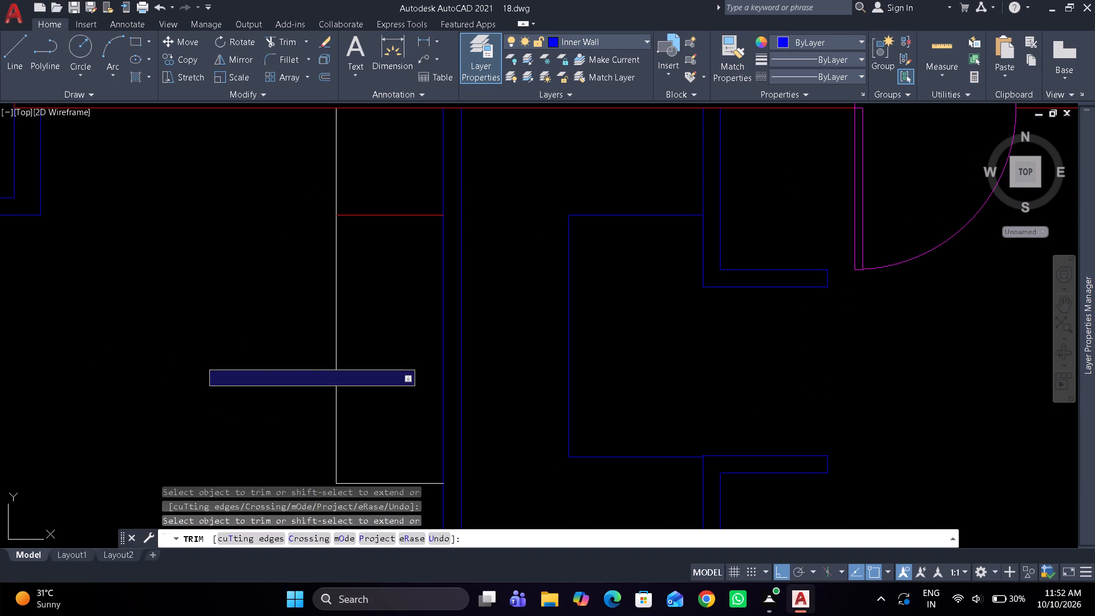
Move the trimmed cross line inside the counter outline to layer 0.
drag(401, 244, 382, 157)
click(378, 145)
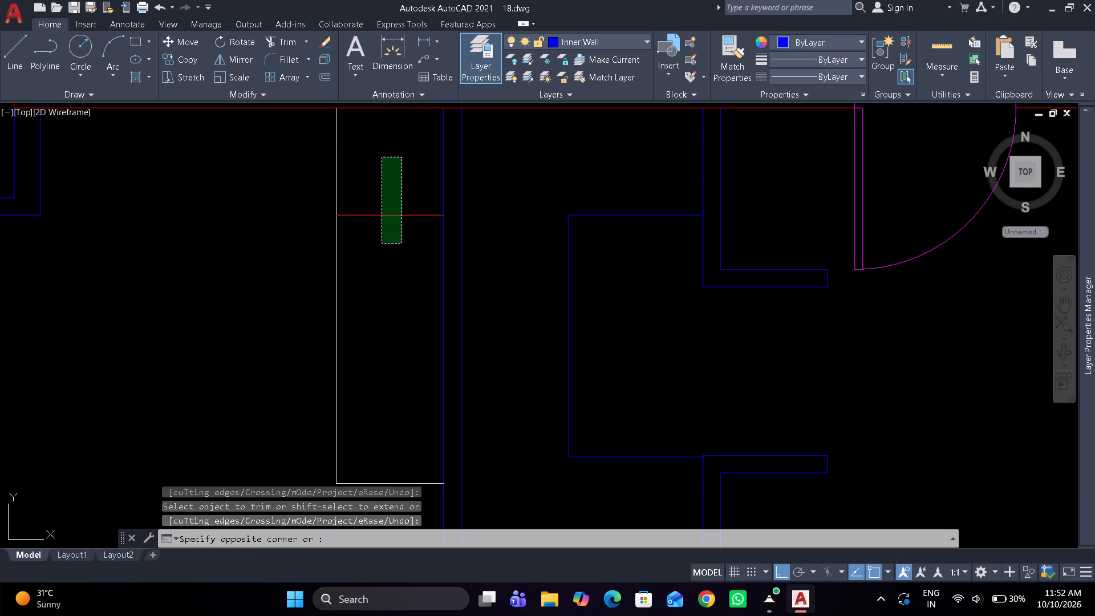
click(601, 43)
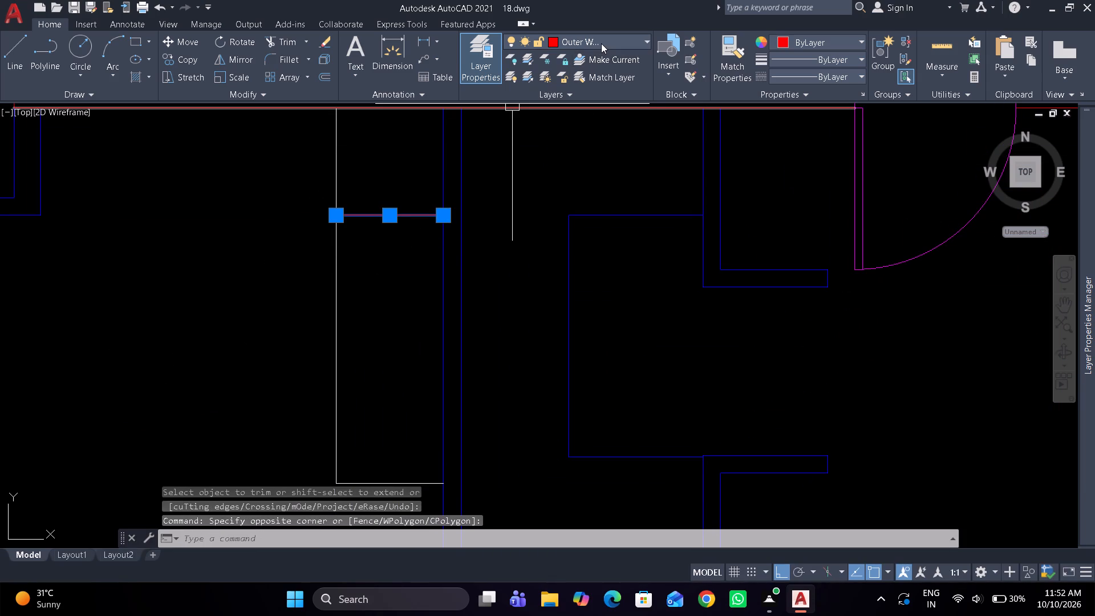
click(595, 52)
key(Escape)
Offset the counter outline's bottom line 2' south, toward the door.
scroll(500, 226, down, 3)
middle_drag(500, 226, 562, 160)
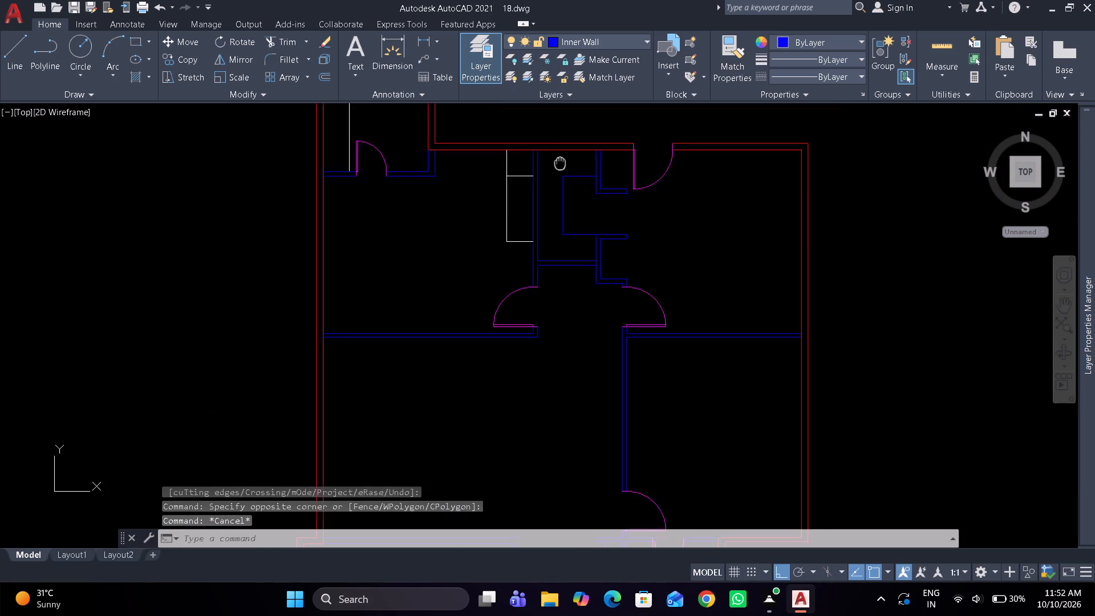
middle_drag(562, 160, 563, 160)
scroll(514, 260, up, 2)
text(o 2')
key(Return)
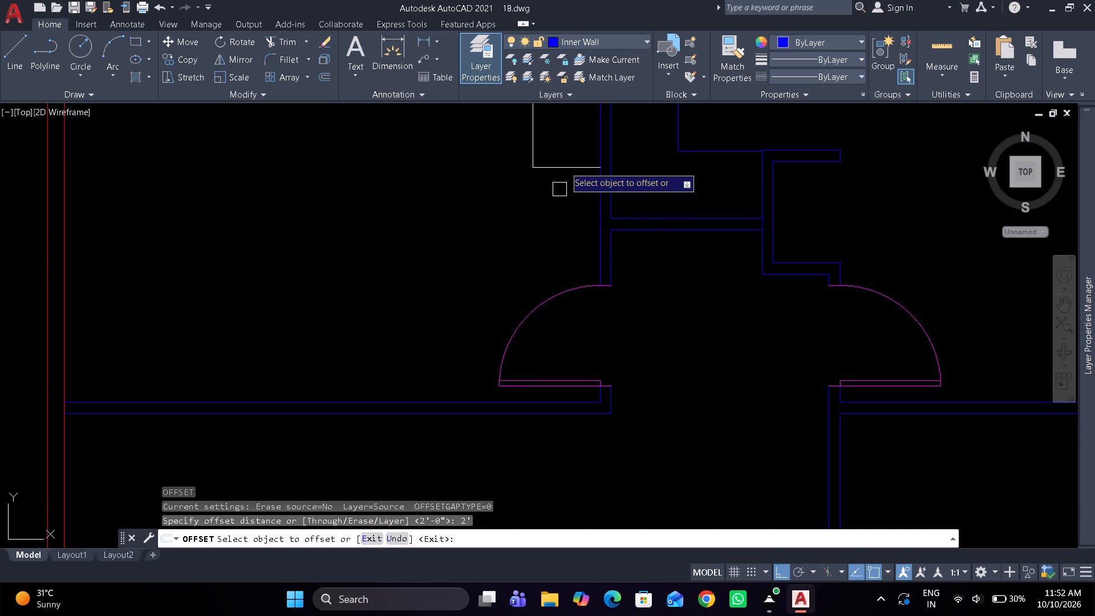
click(564, 169)
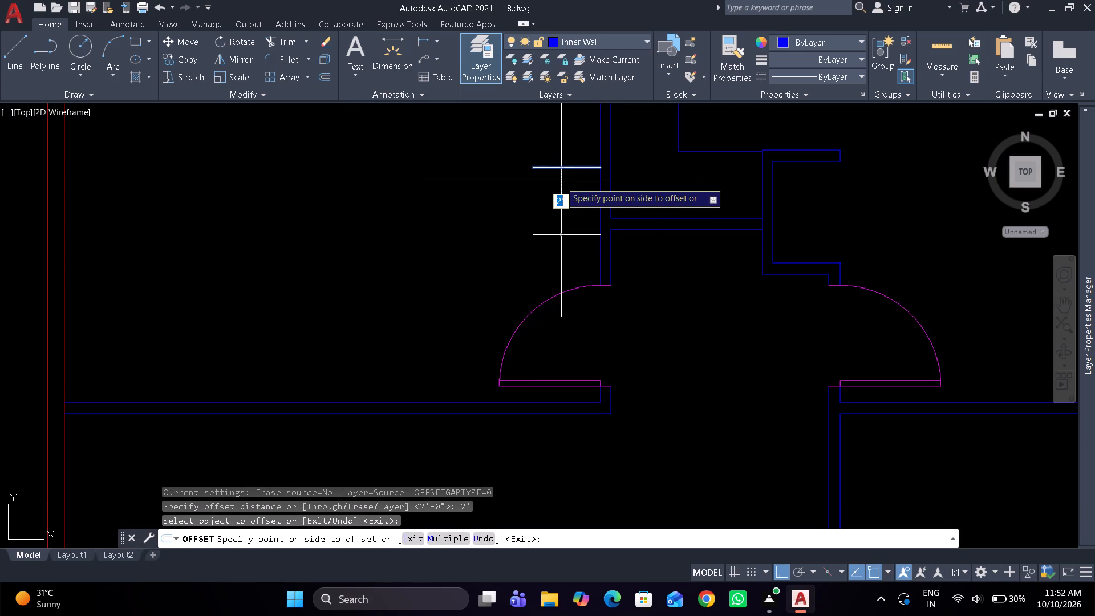
click(477, 261)
key(Escape)
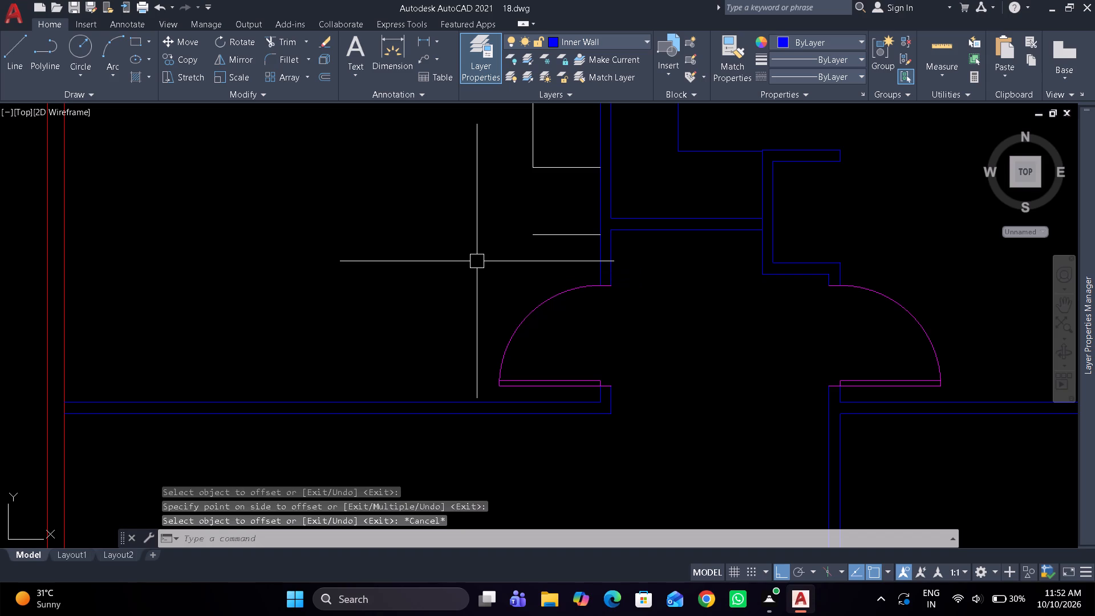
Fillet the outline's vertical line with the new bottom line into a closed corner.
text(f)
key(space)
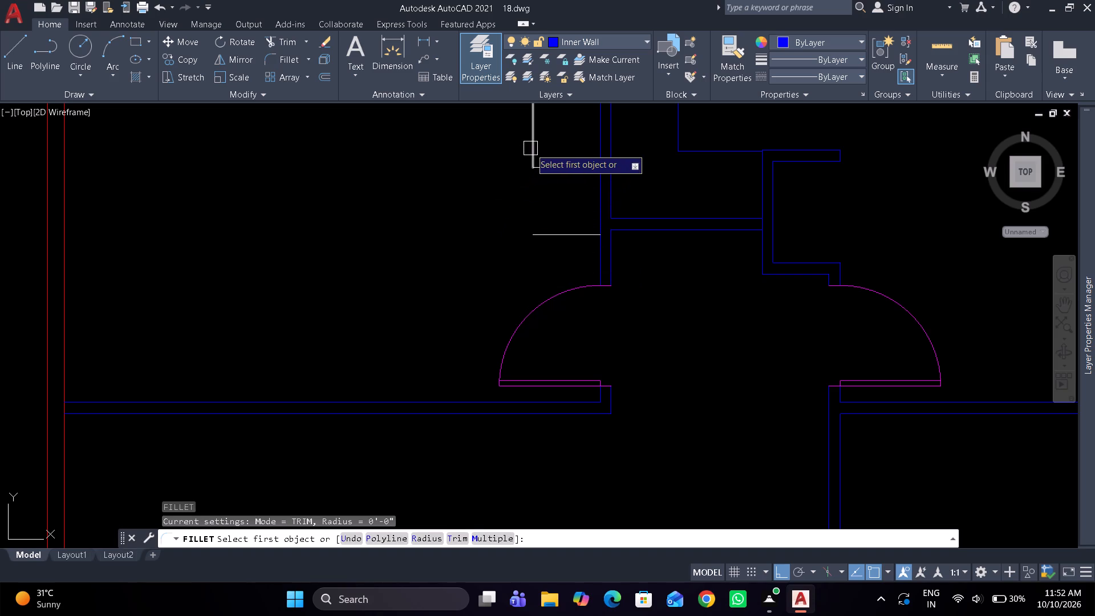
click(530, 148)
click(552, 234)
Erase the outline's former bottom line, just north of the new one.
drag(567, 189, 566, 173)
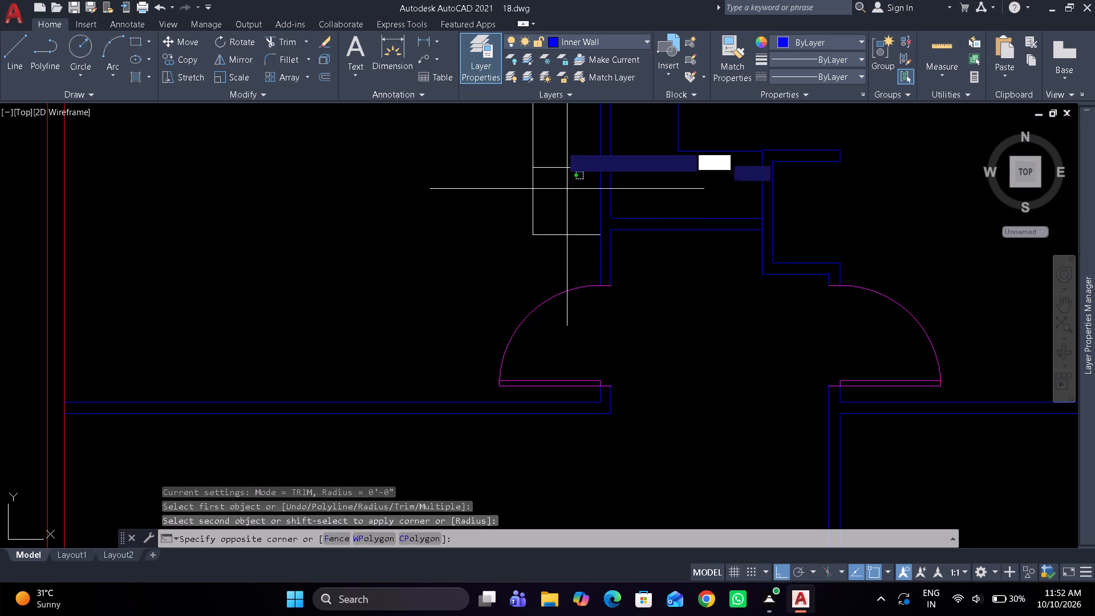
click(561, 144)
text(e)
key(space)
Draw two Inner Wall layer rectangles over the counter outline, one for its short north compartment and one for its long south compartment.
scroll(561, 144, down, 1)
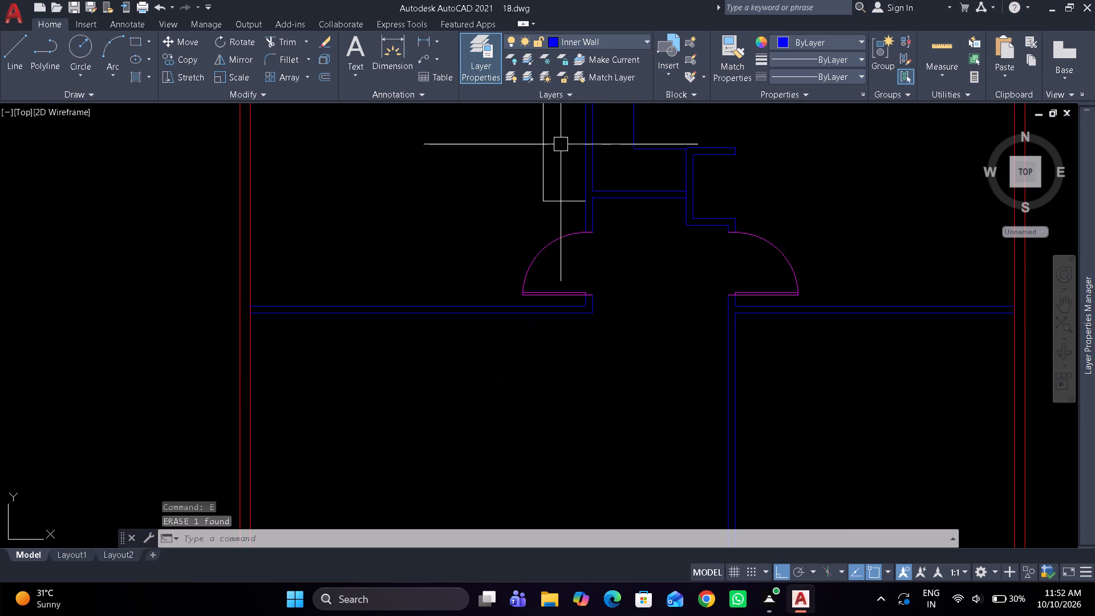
middle_drag(559, 149, 572, 306)
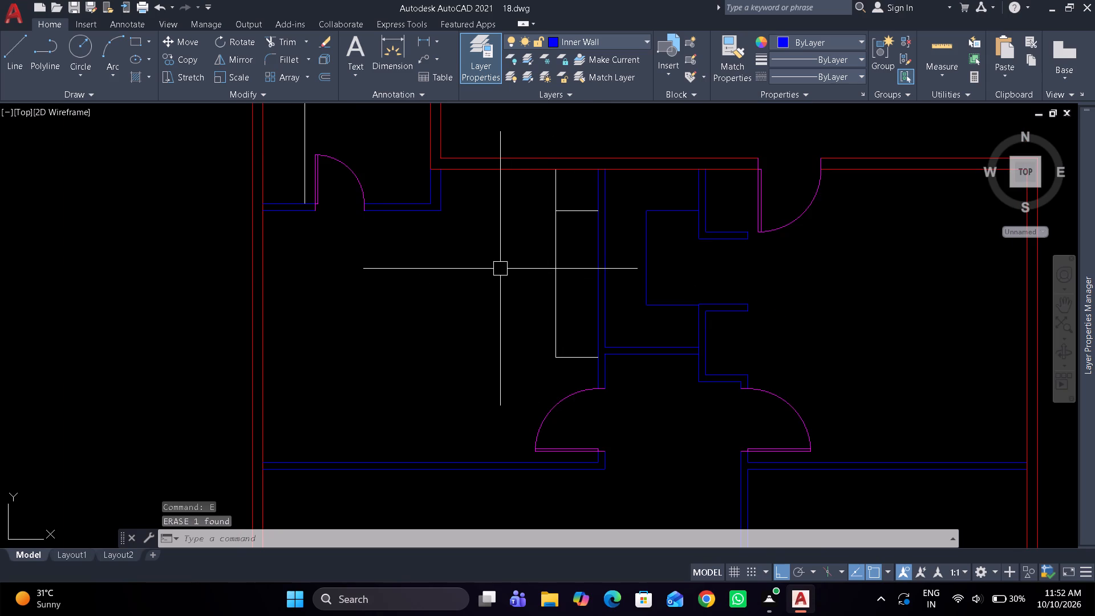
scroll(500, 269, up, 1)
scroll(500, 269, down, 1)
middle_drag(498, 298, 498, 318)
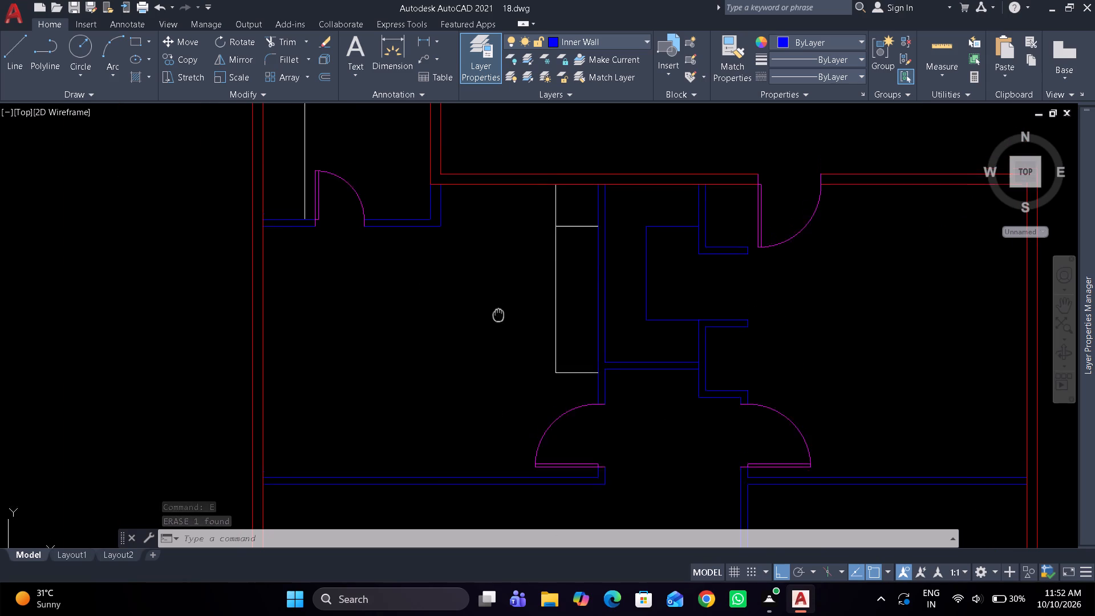
middle_drag(498, 318, 498, 329)
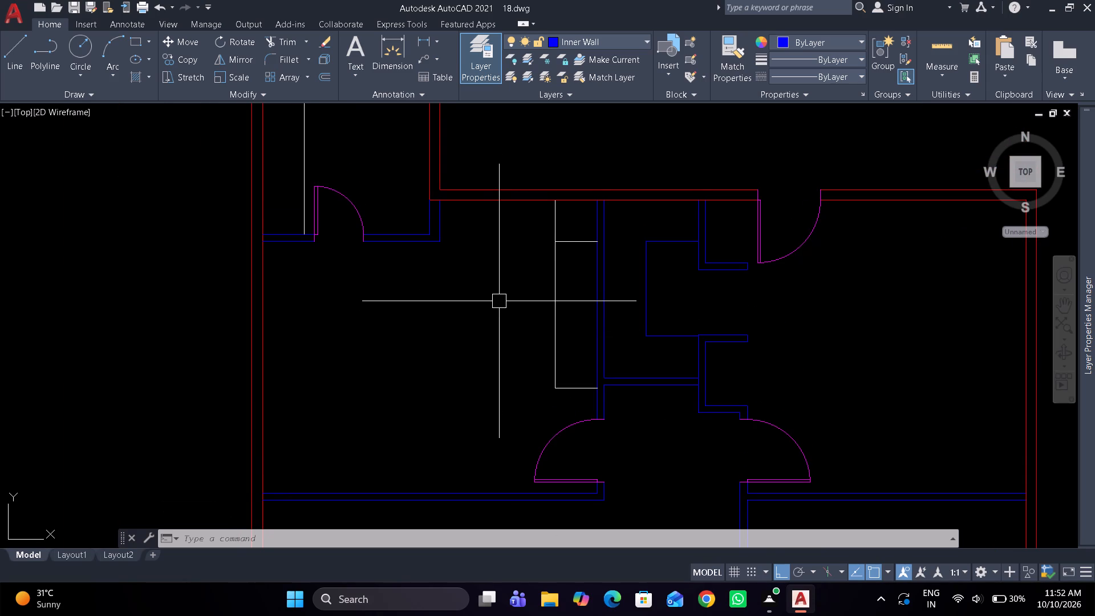
text(rec)
key(space)
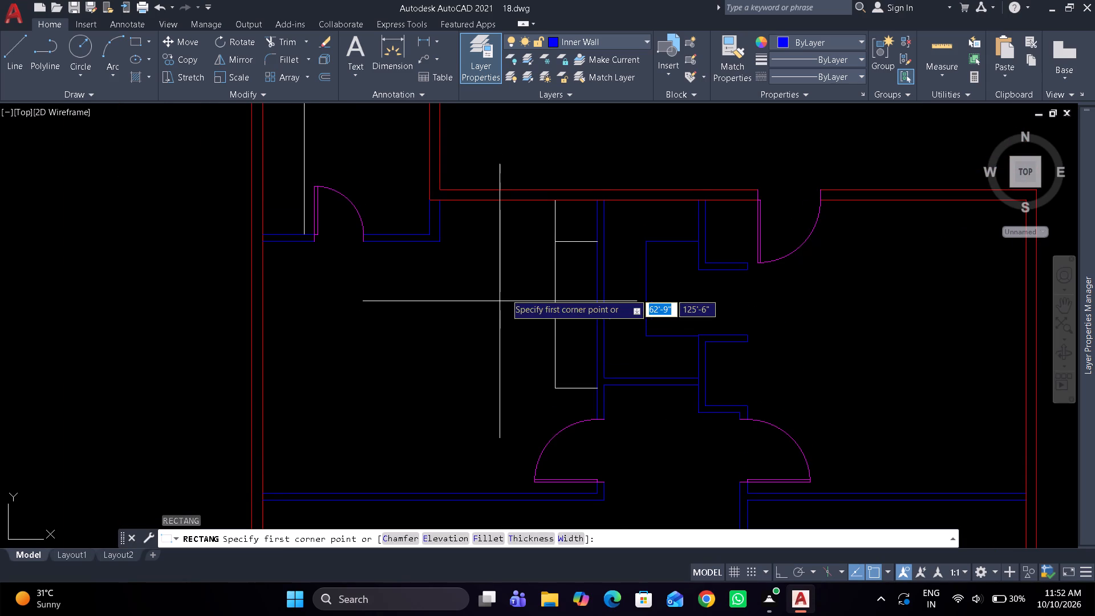
click(555, 205)
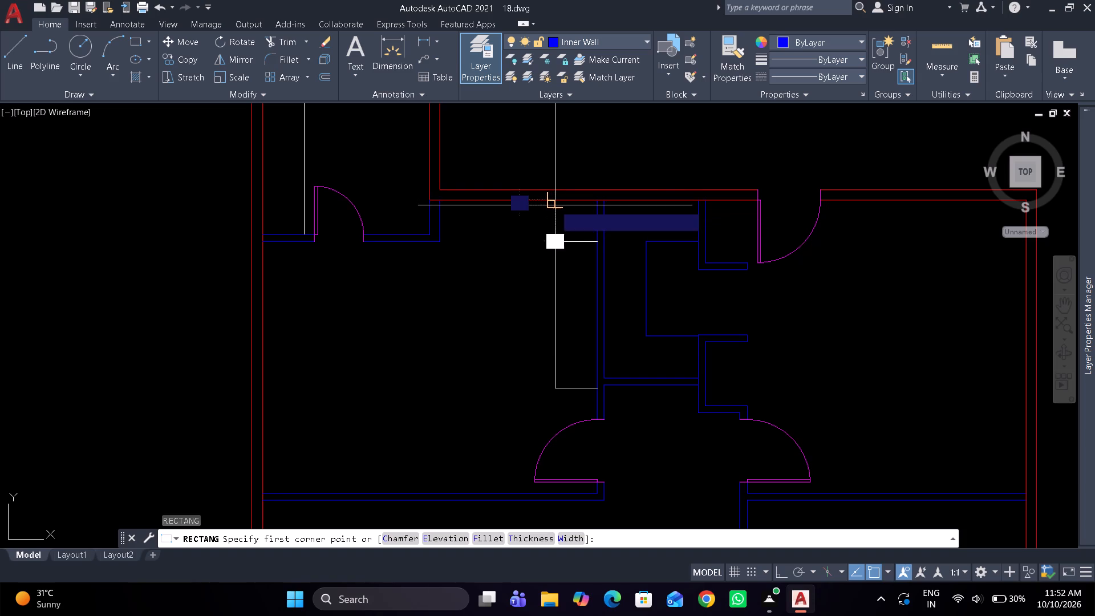
click(600, 245)
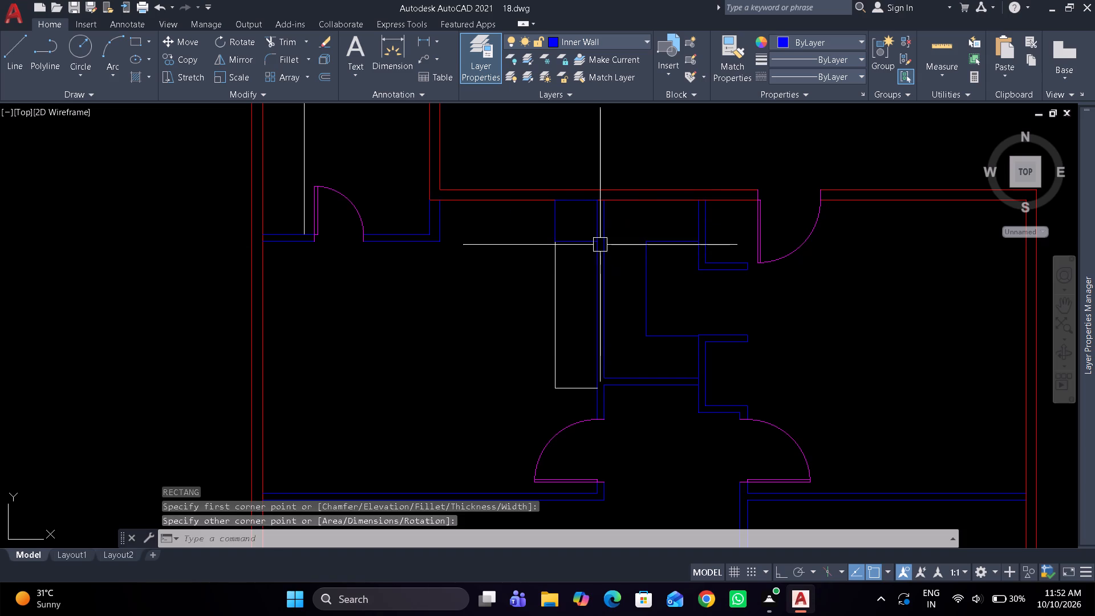
key(space)
click(601, 241)
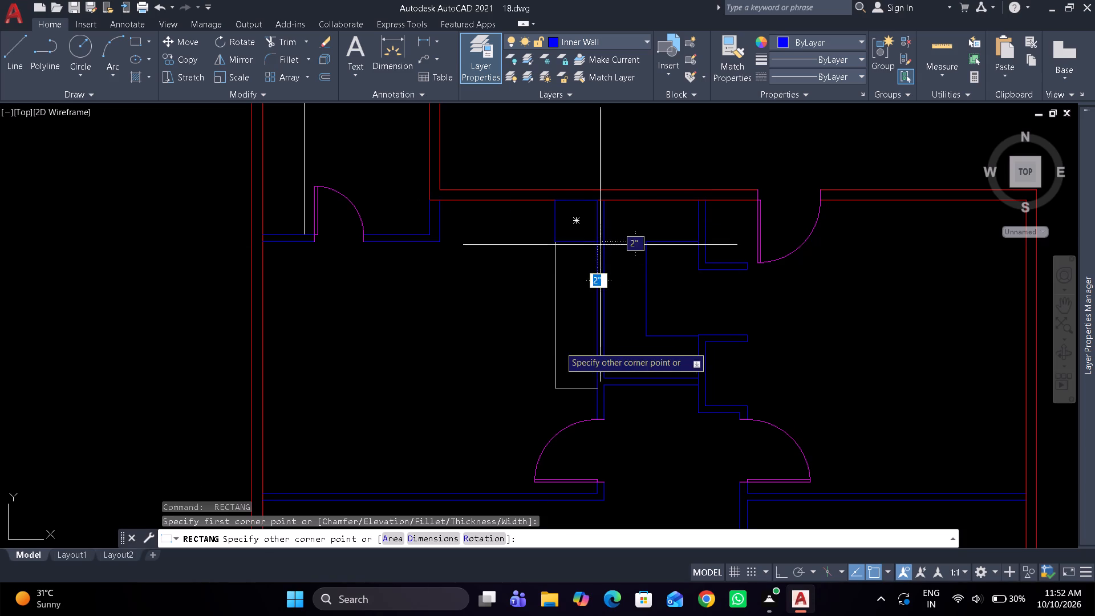
click(559, 391)
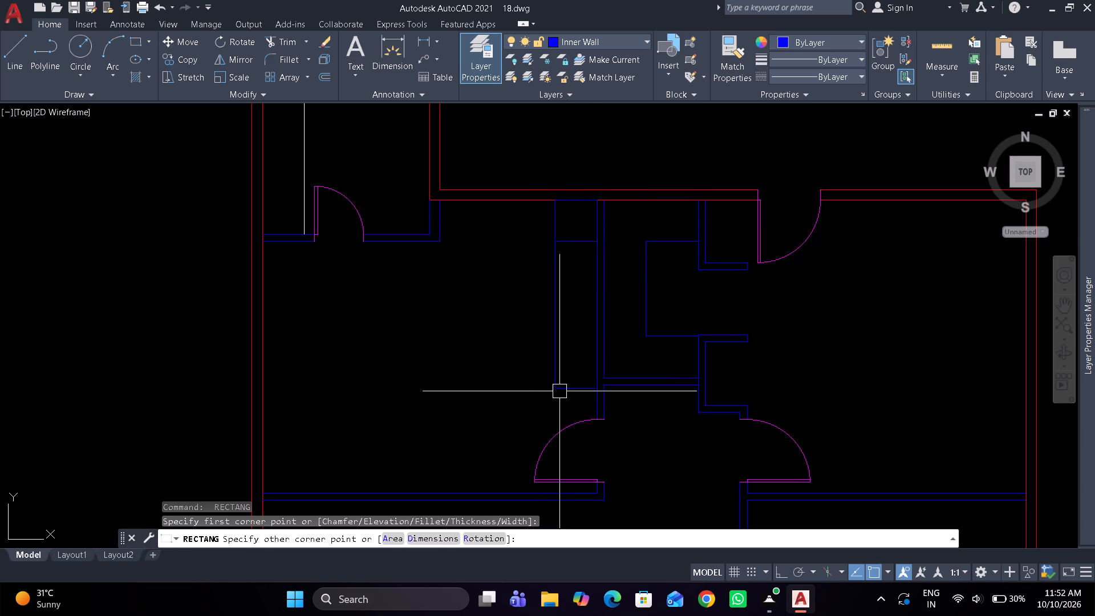
Erase the counter outline's original layer 0 vertical line and bottom line beneath the new rectangles.
click(559, 351)
click(605, 415)
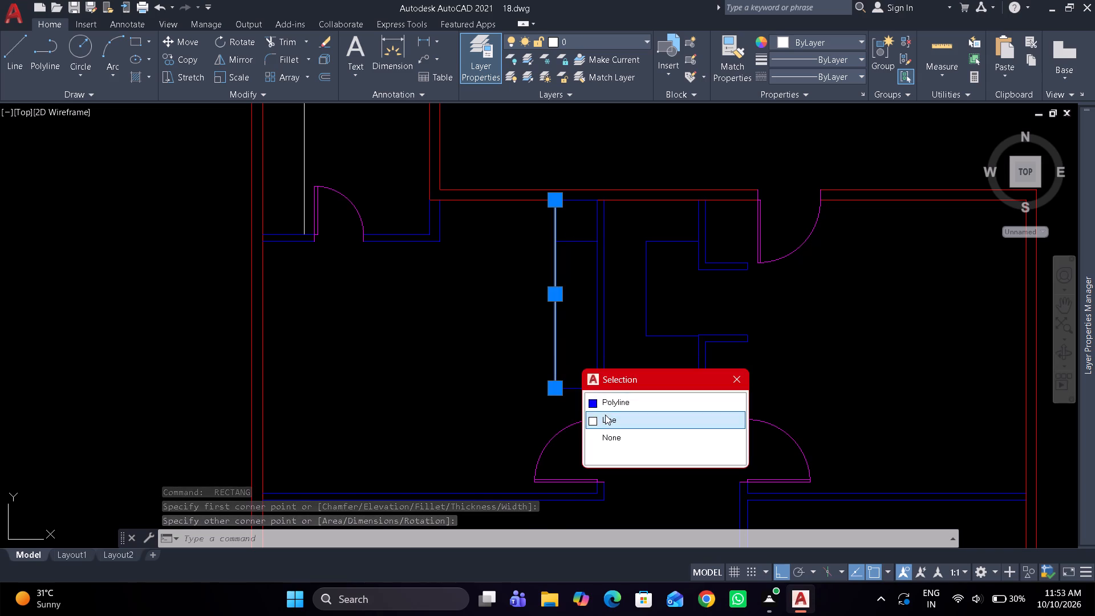
key(e)
key(space)
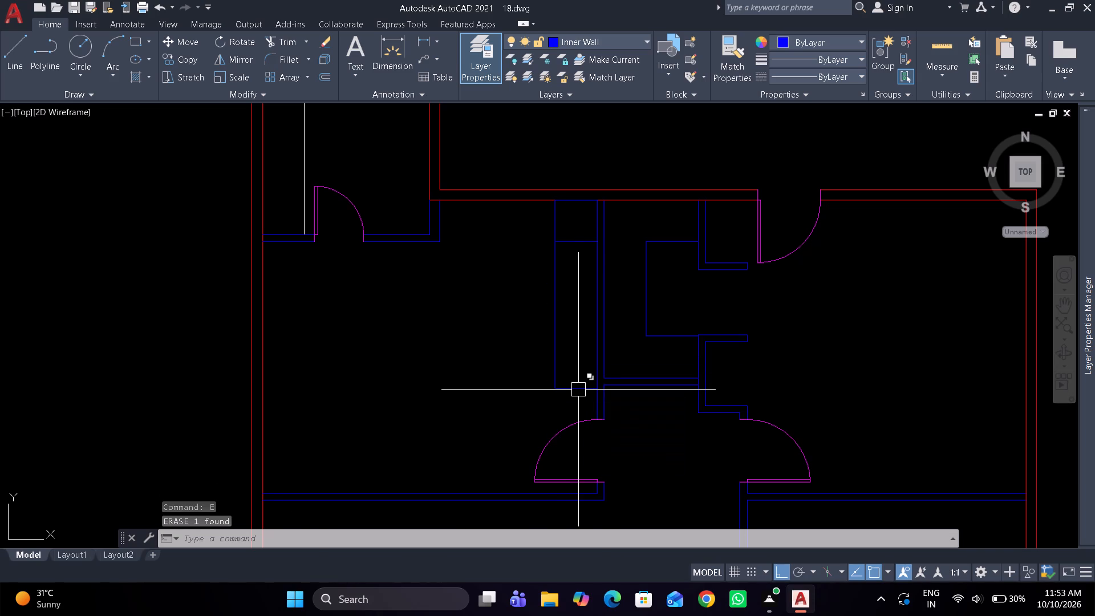
click(581, 394)
click(626, 457)
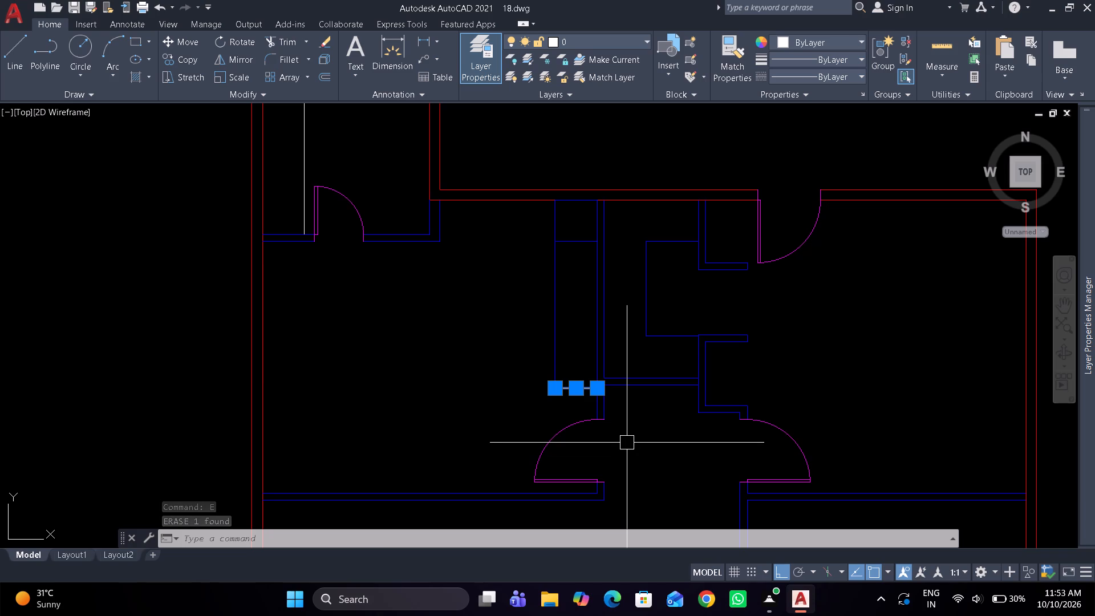
key(space)
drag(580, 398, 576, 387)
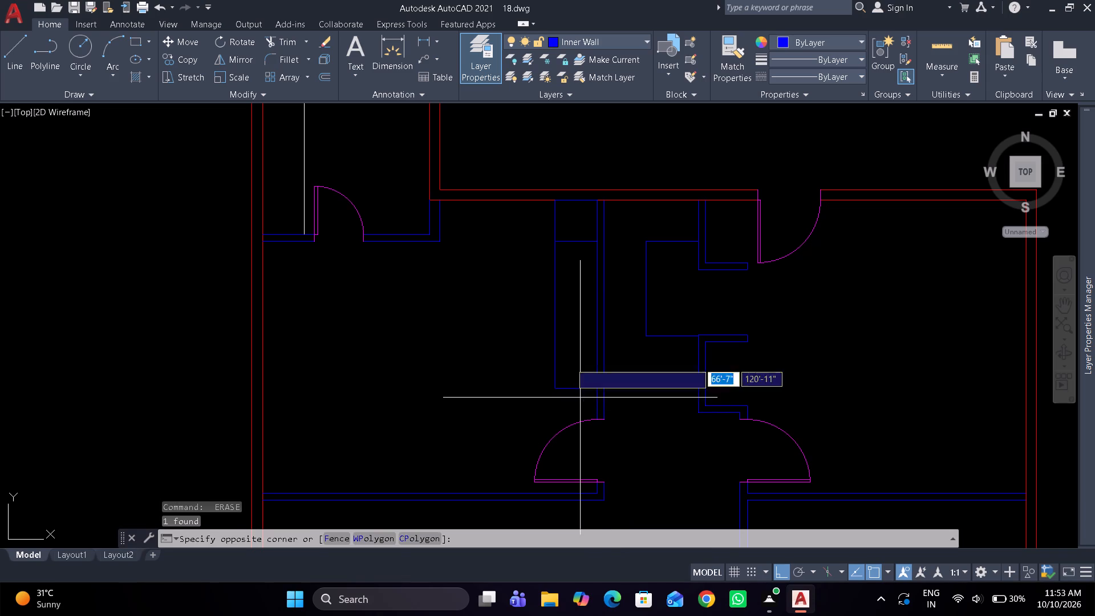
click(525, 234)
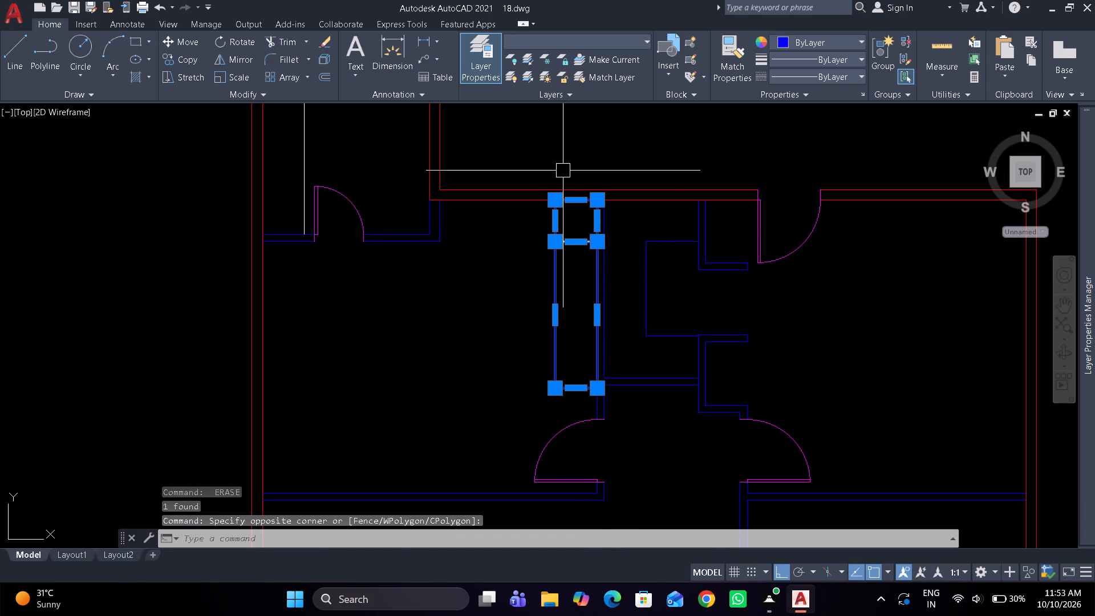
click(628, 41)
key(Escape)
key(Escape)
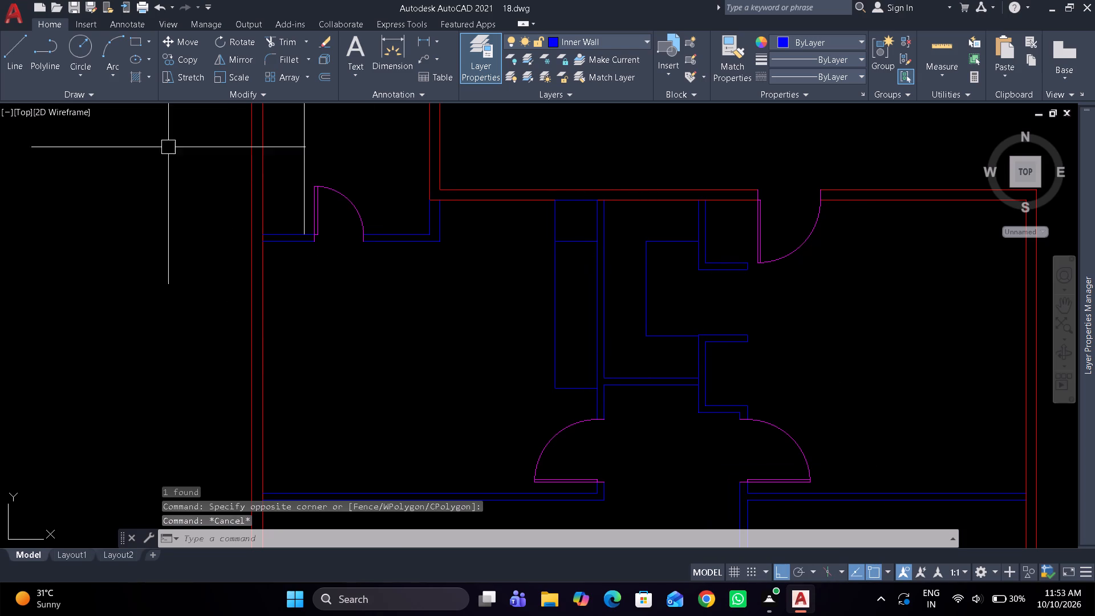
Open the recent drawing 16.dwg as the source of furniture and fixtures.
click(2, 3)
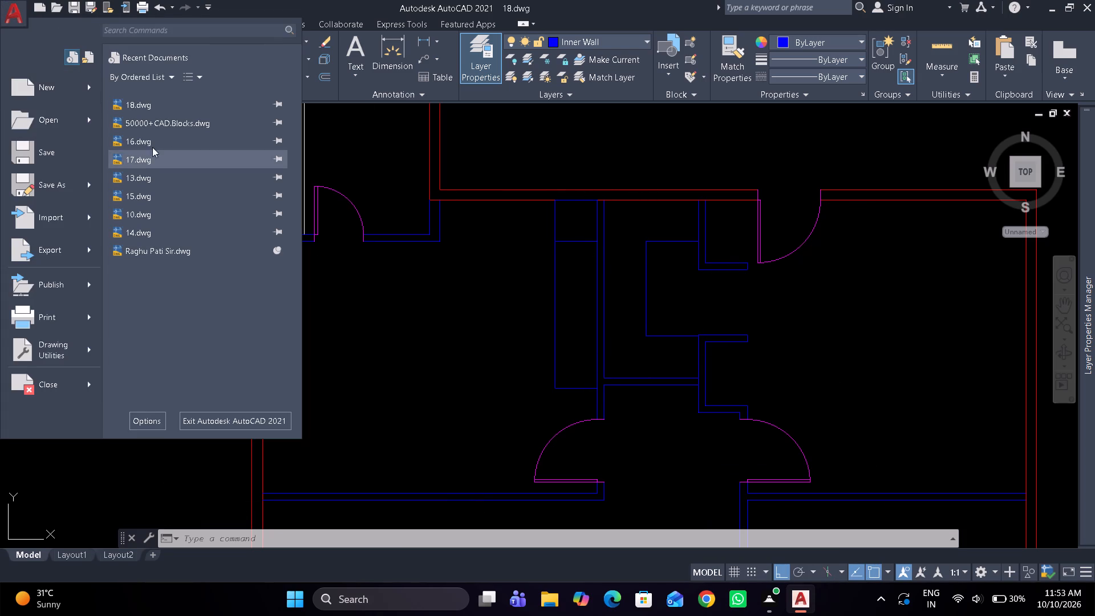
click(152, 139)
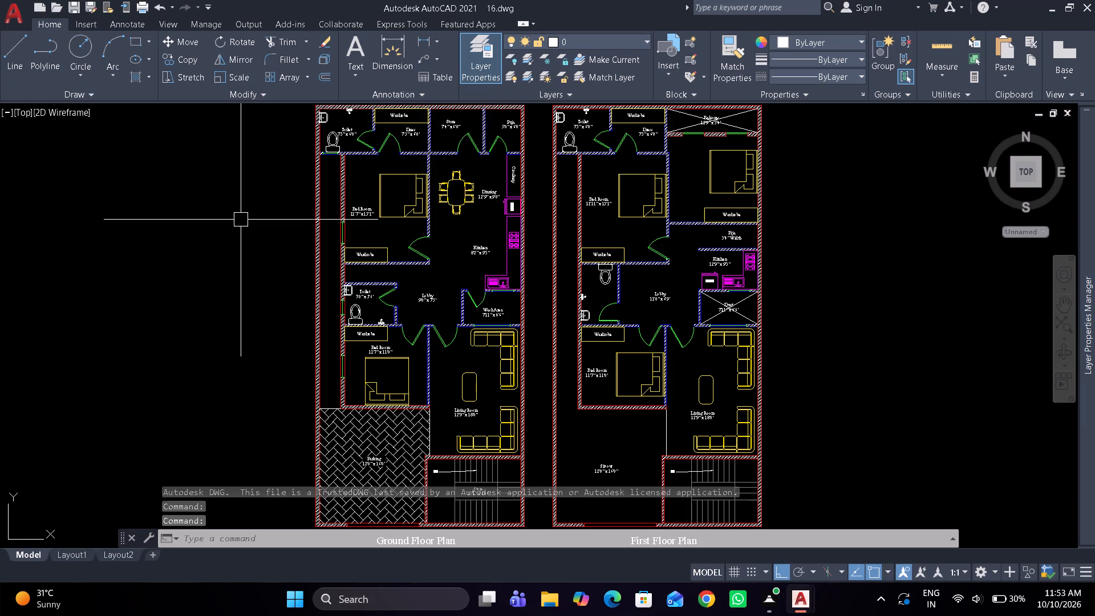
Copy the dining set, coffee table, lower corner sofa, Living Room label, sink, labelled fridge, lobby-side toilet and basin, and lower first-floor bed.
click(445, 181)
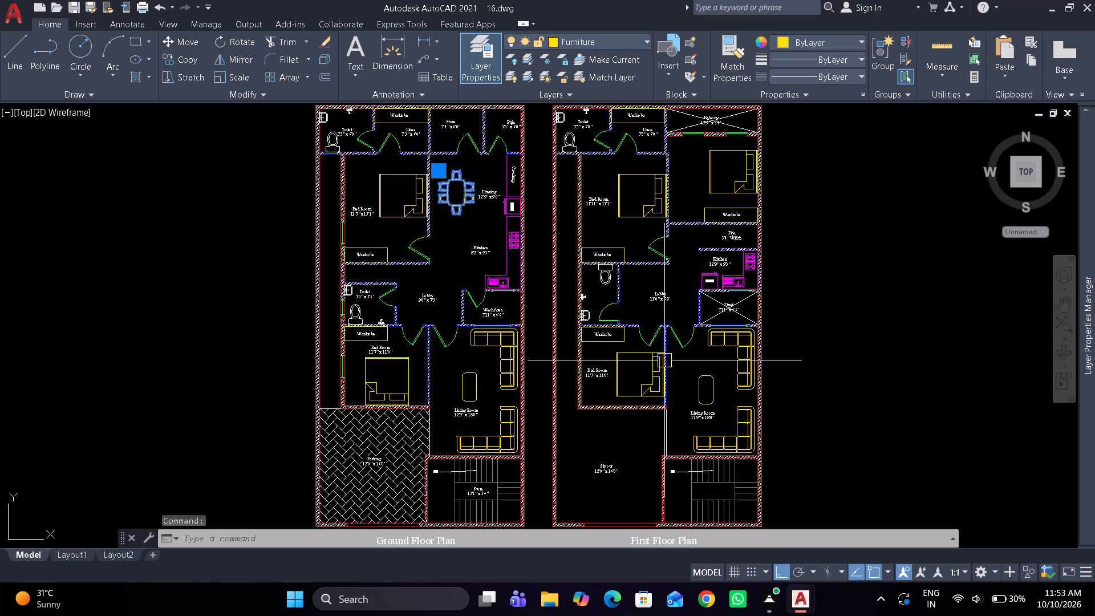
click(696, 389)
scroll(722, 429, up, 1)
drag(720, 444, 716, 438)
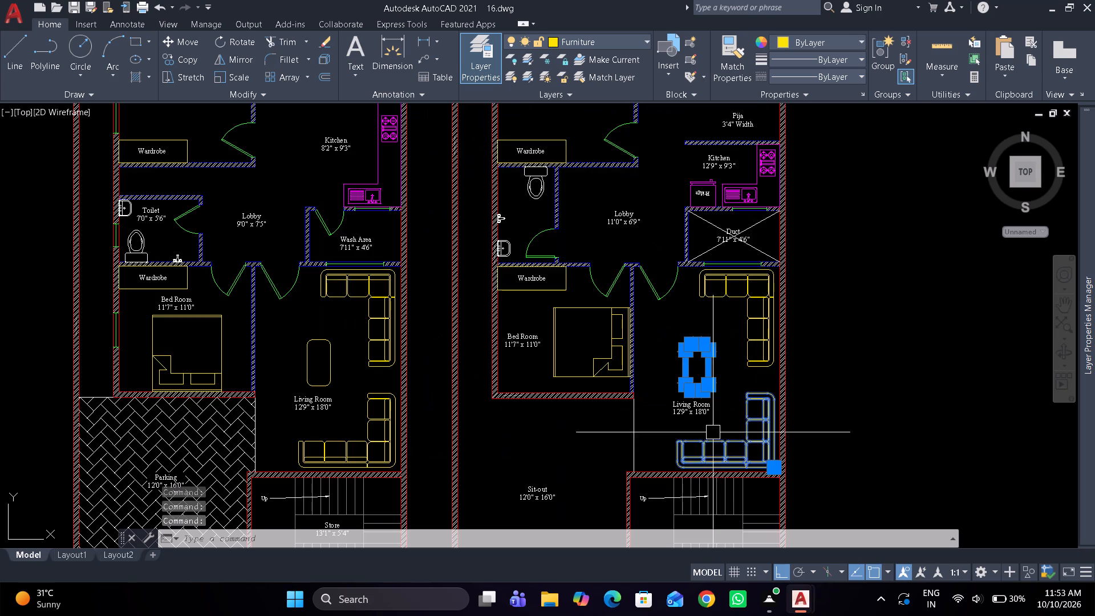
click(699, 413)
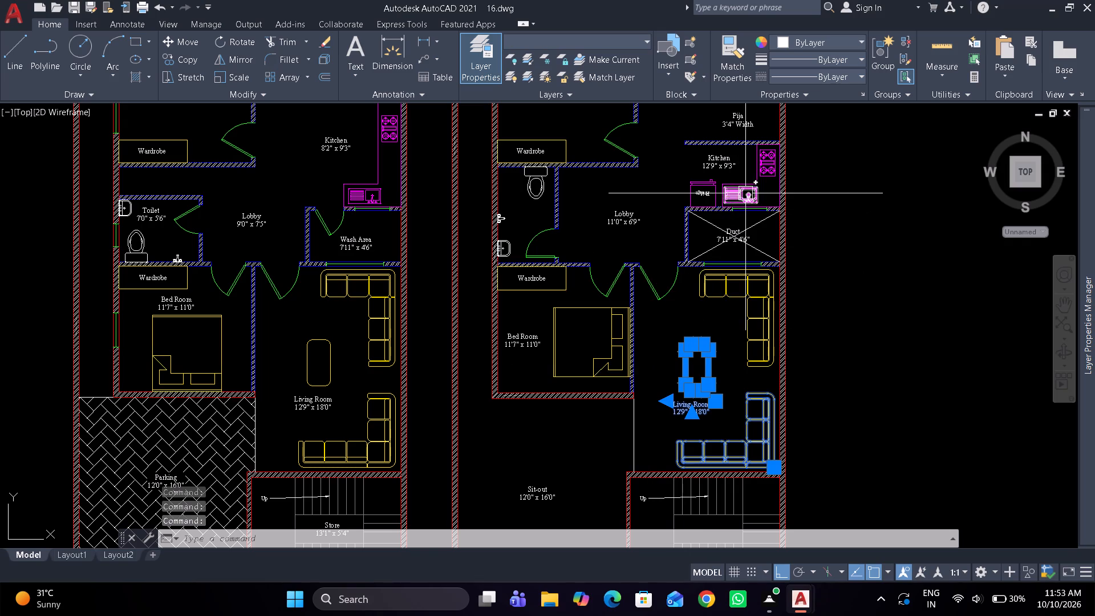
click(745, 193)
click(709, 184)
scroll(709, 184, up, 3)
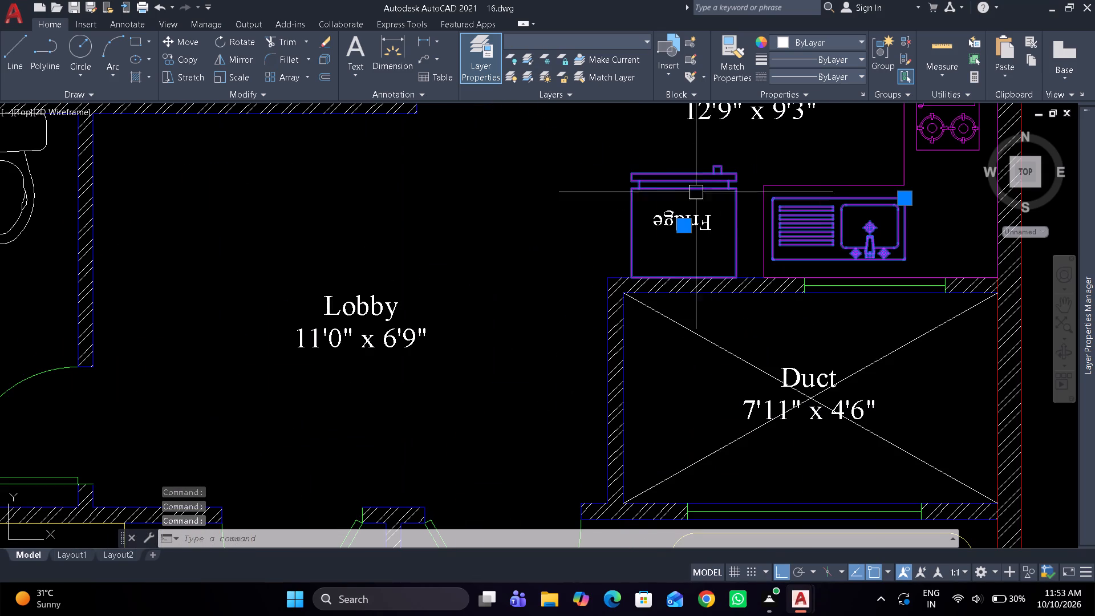
click(711, 222)
scroll(530, 254, down, 3)
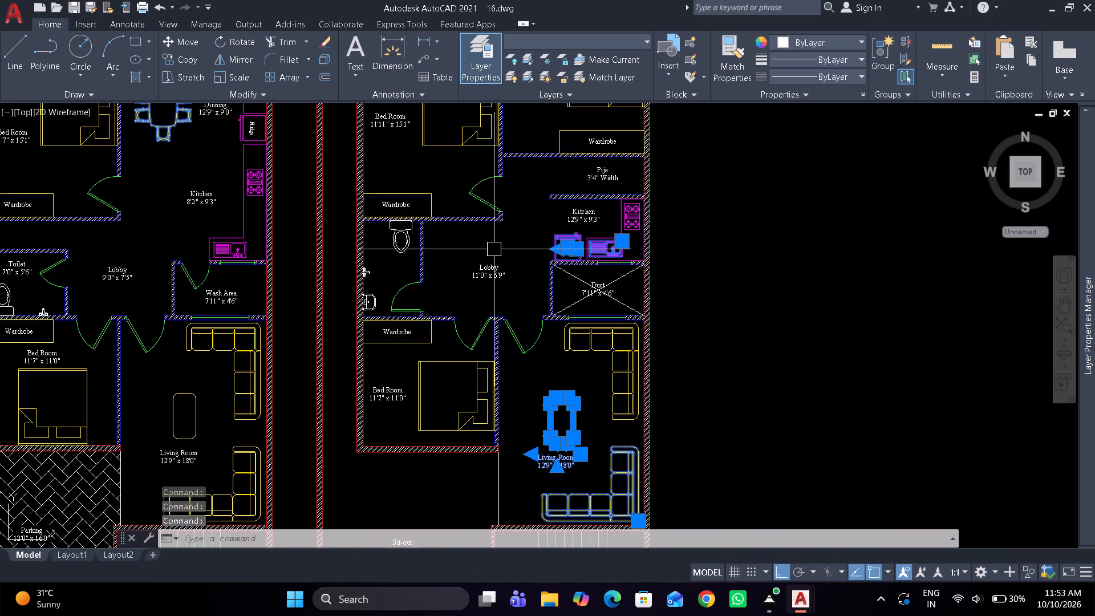
scroll(482, 249, up, 2)
click(307, 229)
click(232, 377)
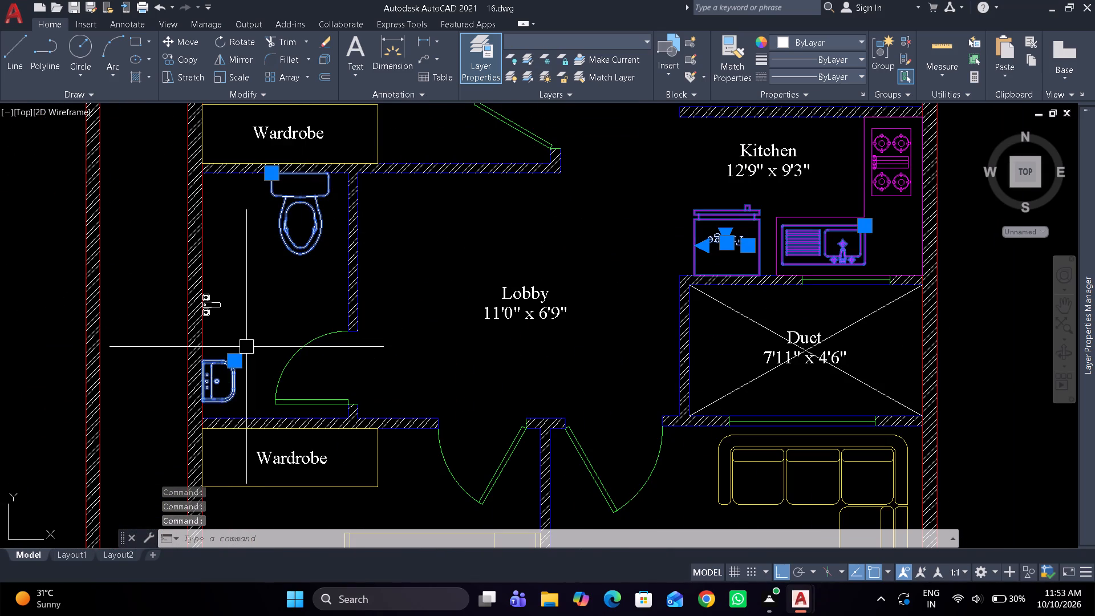
scroll(267, 310, down, 3)
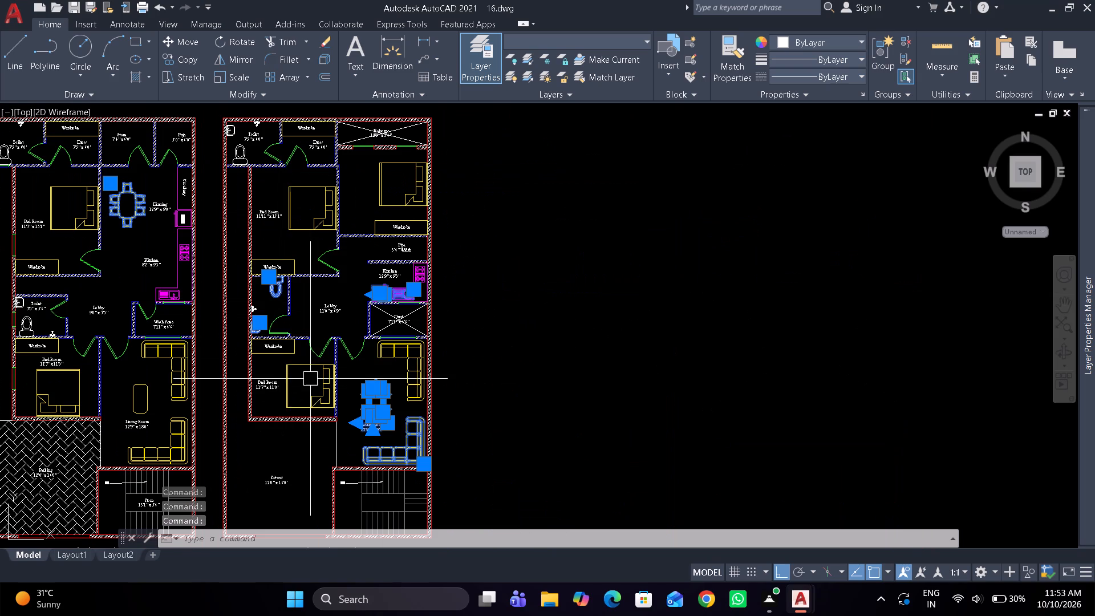
click(322, 372)
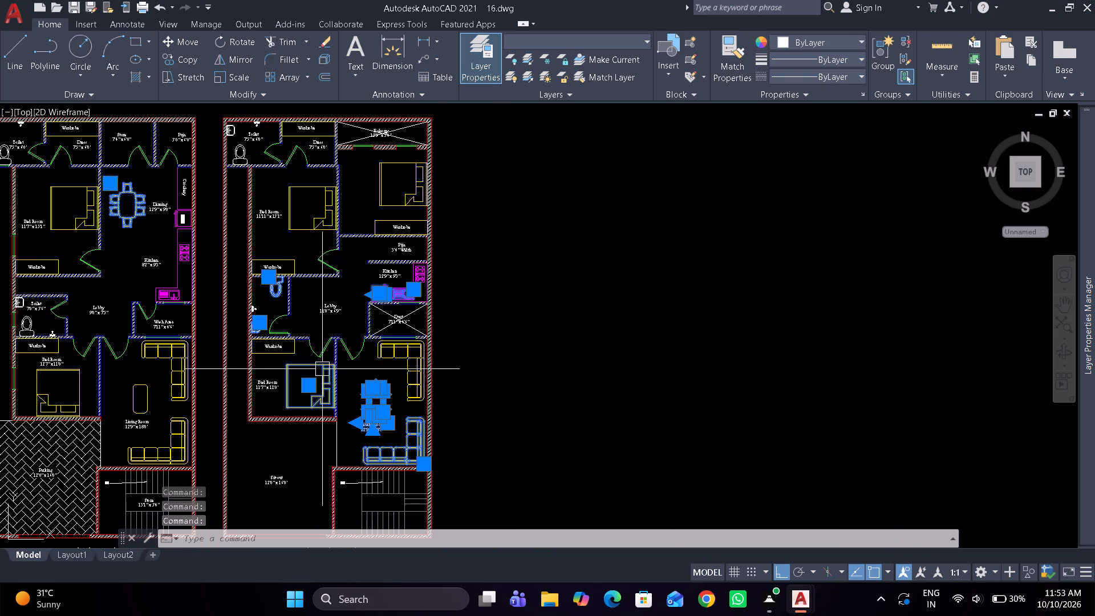
key(ctrl+c)
Switch to 18.dwg and paste the copied furniture and fixtures in the empty space east of the floor plan.
key(alt+Tab)
key(alt+Tab)
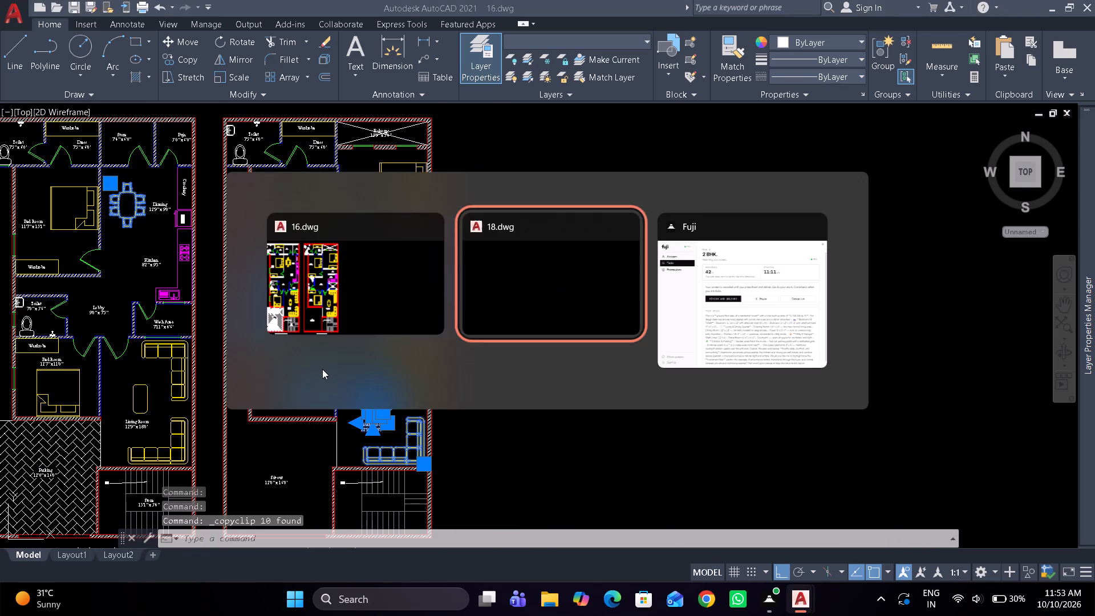
scroll(378, 336, down, 2)
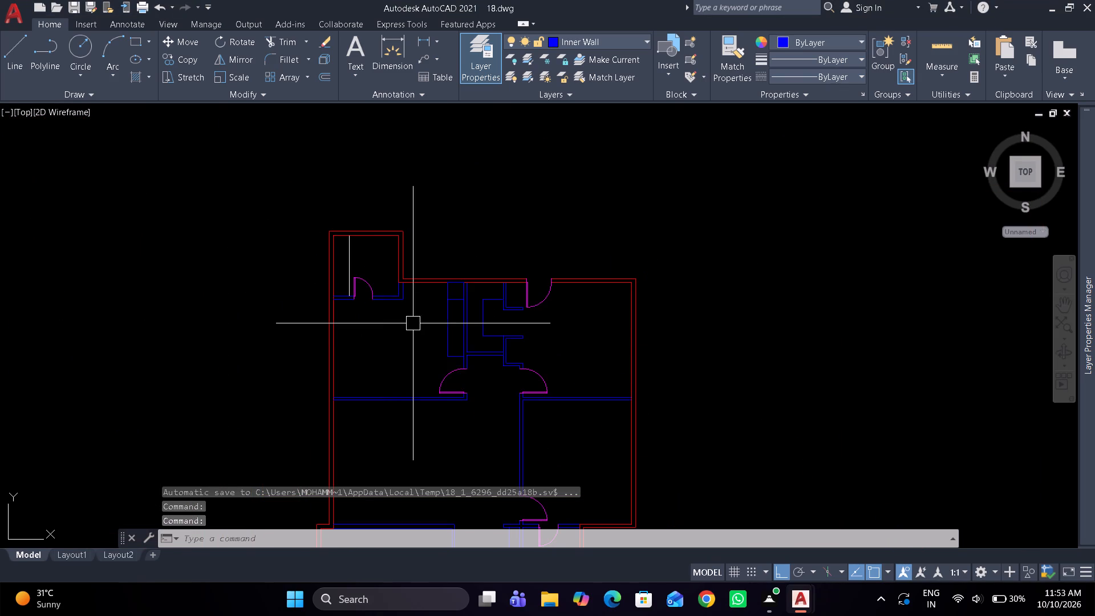
scroll(467, 317, down, 1)
middle_drag(467, 317, 423, 217)
key(ctrl+v)
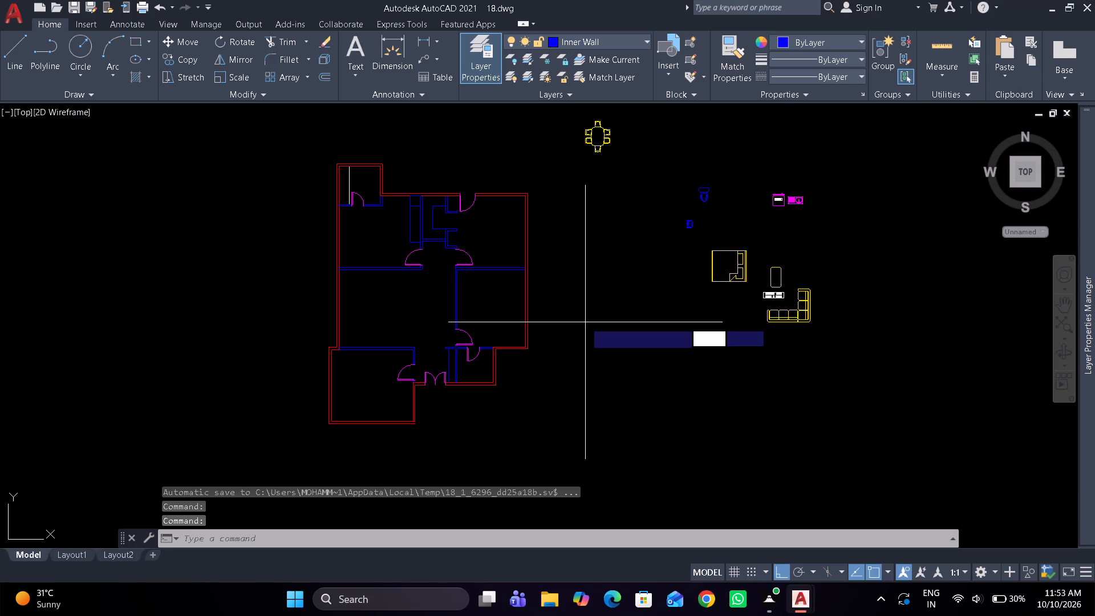
click(595, 355)
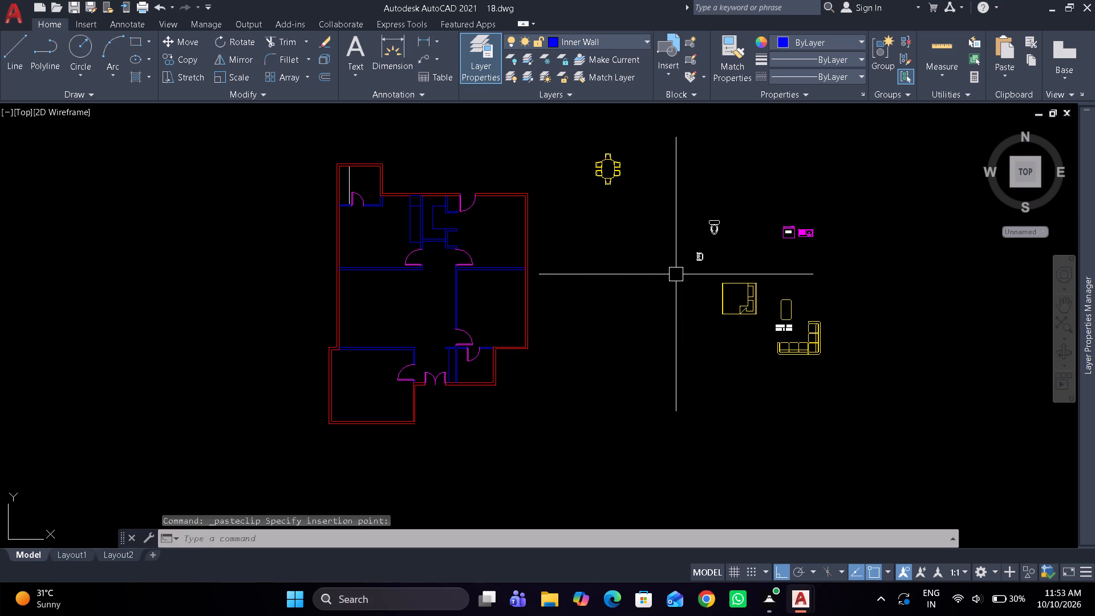
Change the Kitchen layer colour of the pasted fridge and sink to green.
scroll(782, 237, up, 3)
scroll(839, 227, up, 2)
drag(748, 305, 730, 280)
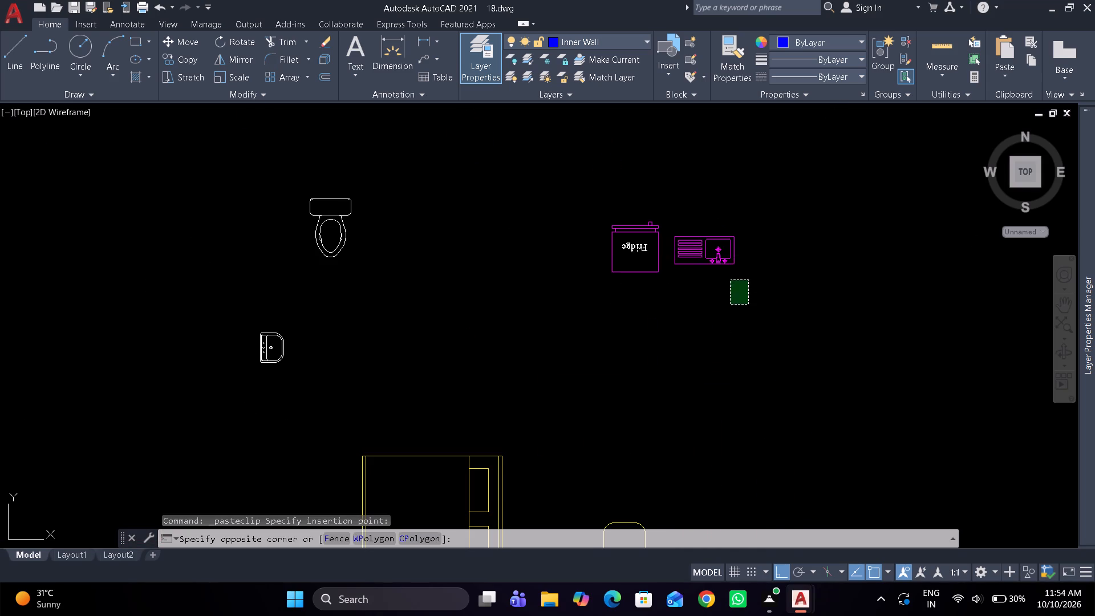
click(652, 200)
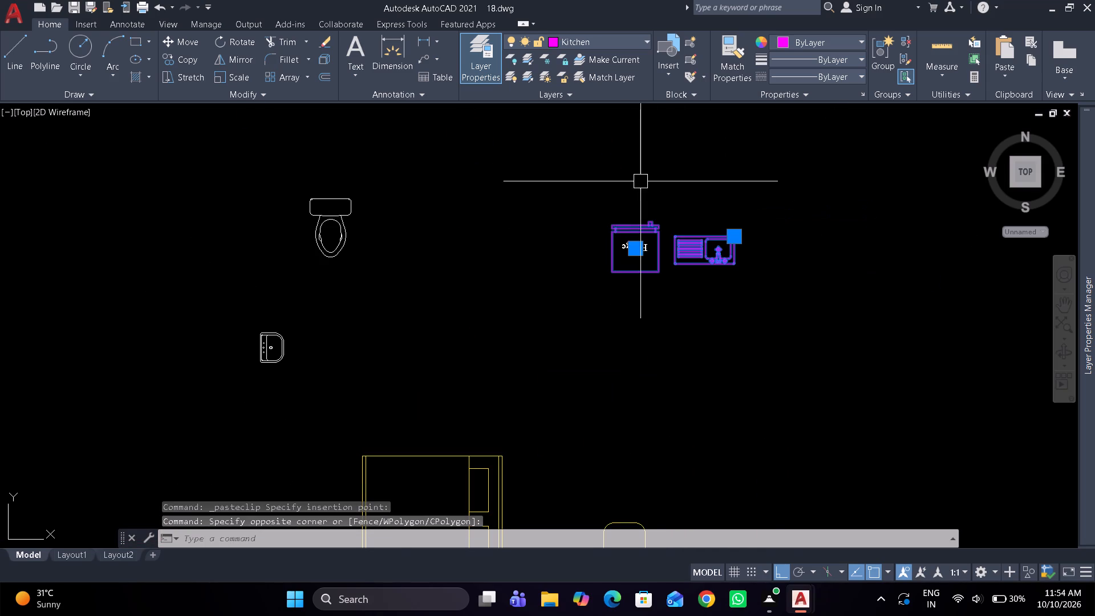
click(618, 43)
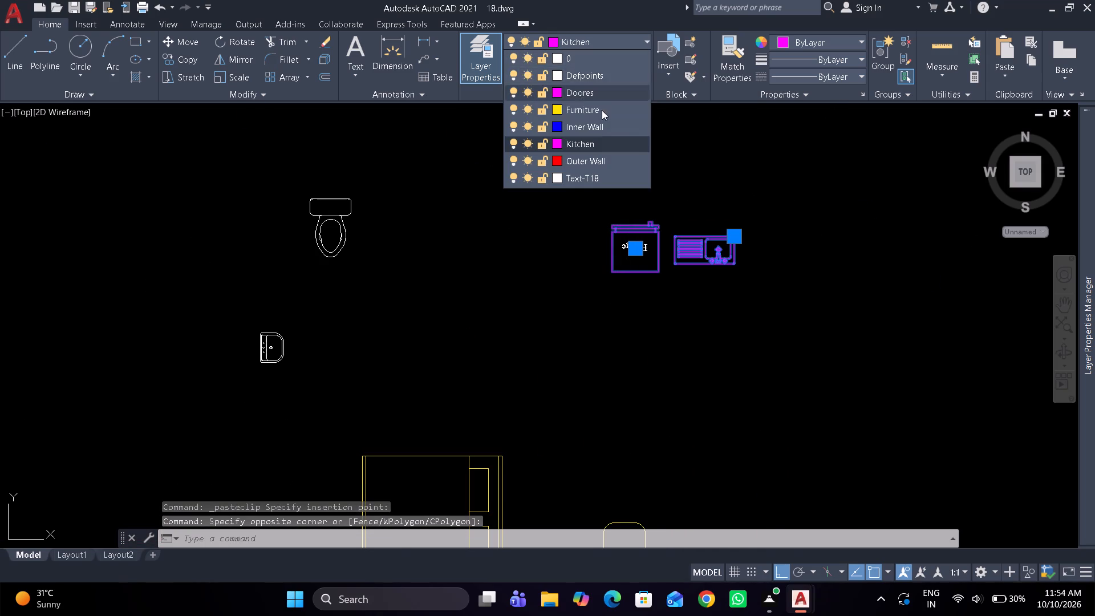
click(557, 141)
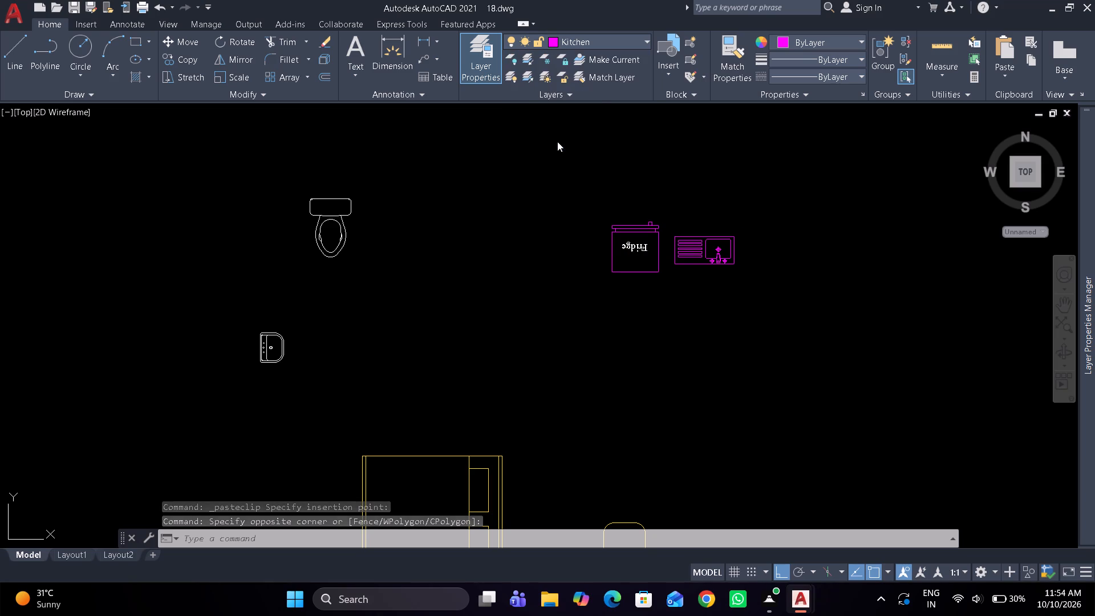
click(376, 278)
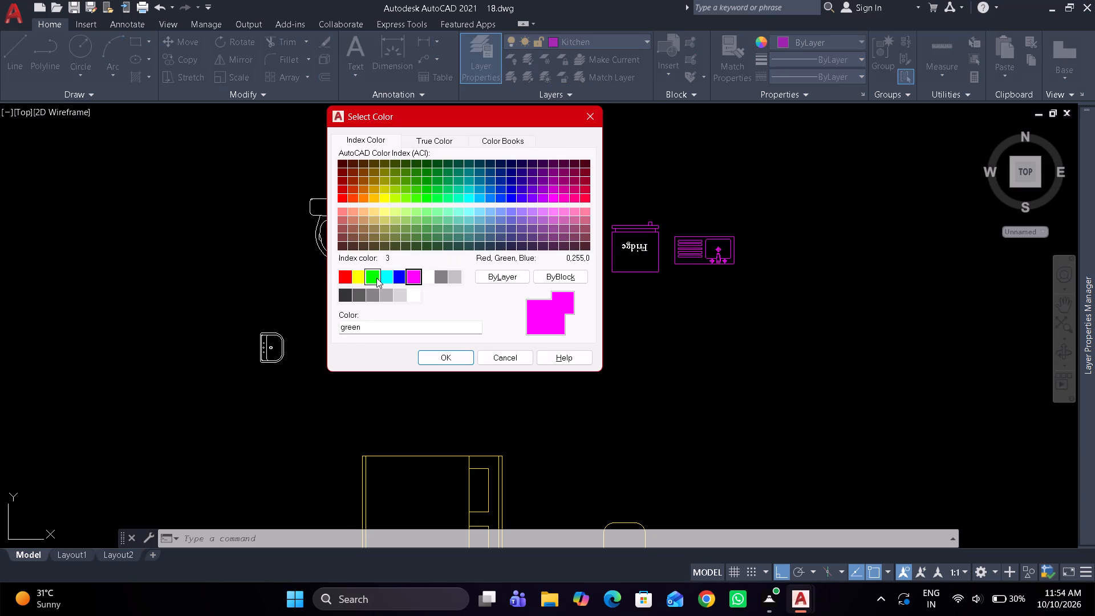
click(452, 361)
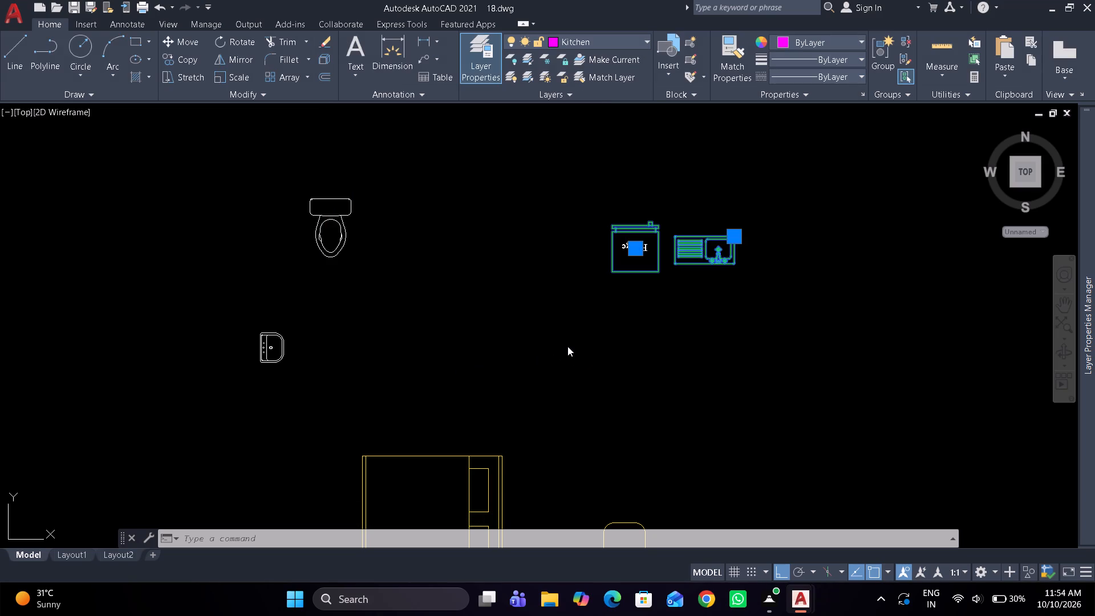
key(Escape)
scroll(595, 345, down, 3)
key(Escape)
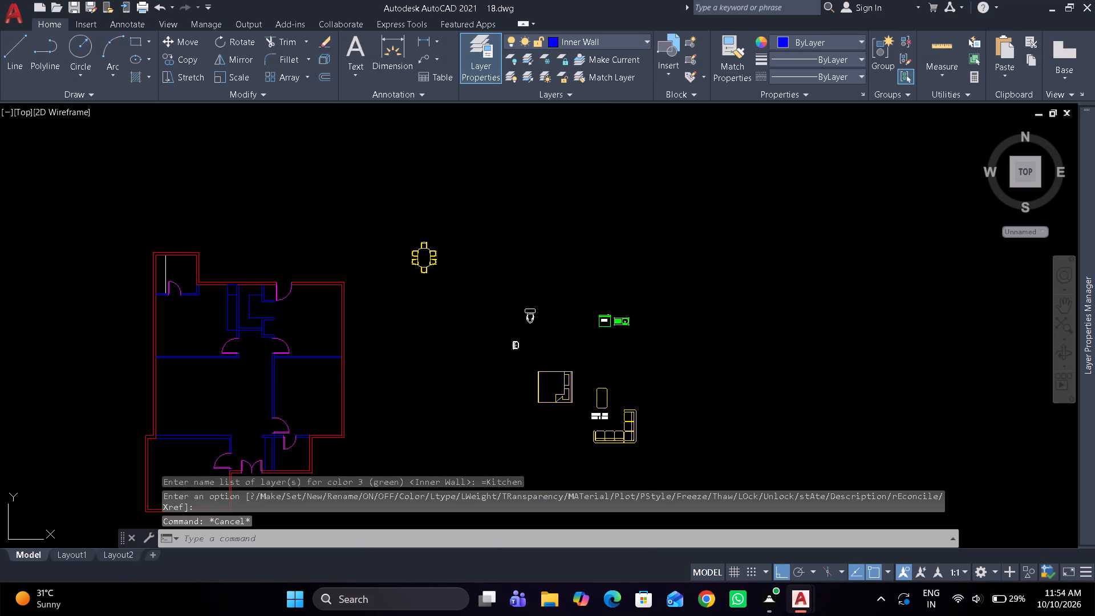
Move the two stacked counter rectangles beside the inner wall onto the Furniture layer.
middle_drag(509, 356, 549, 272)
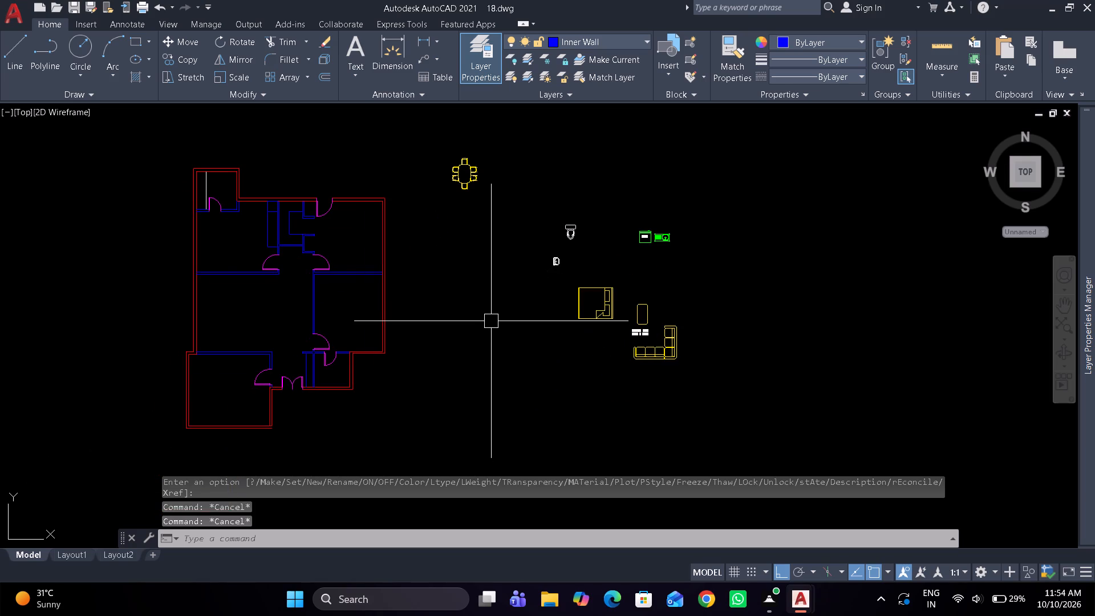
middle_drag(493, 330, 630, 332)
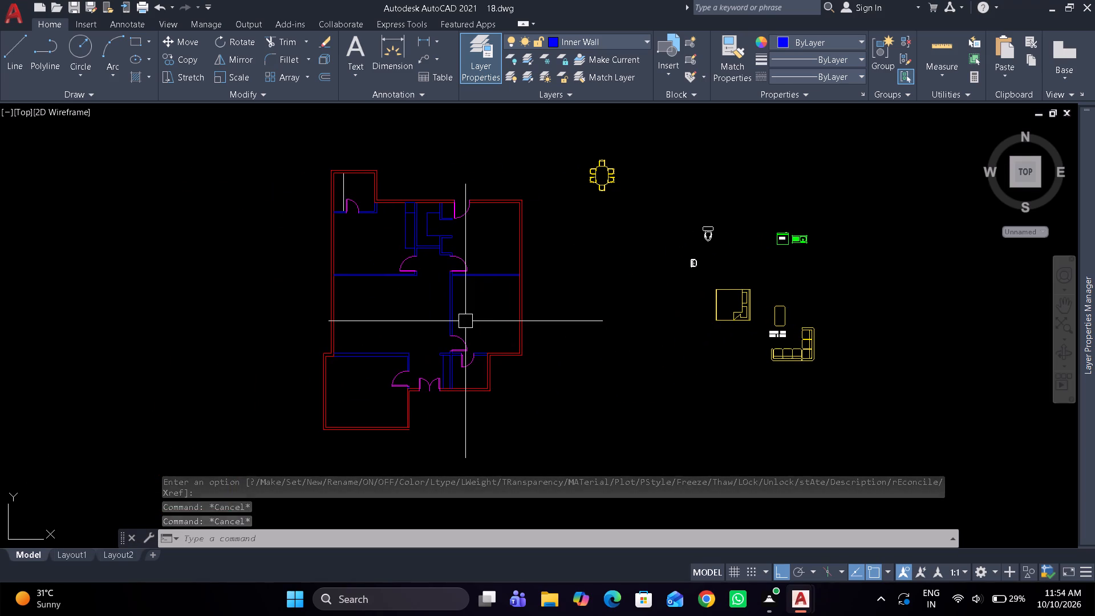
scroll(408, 222, up, 4)
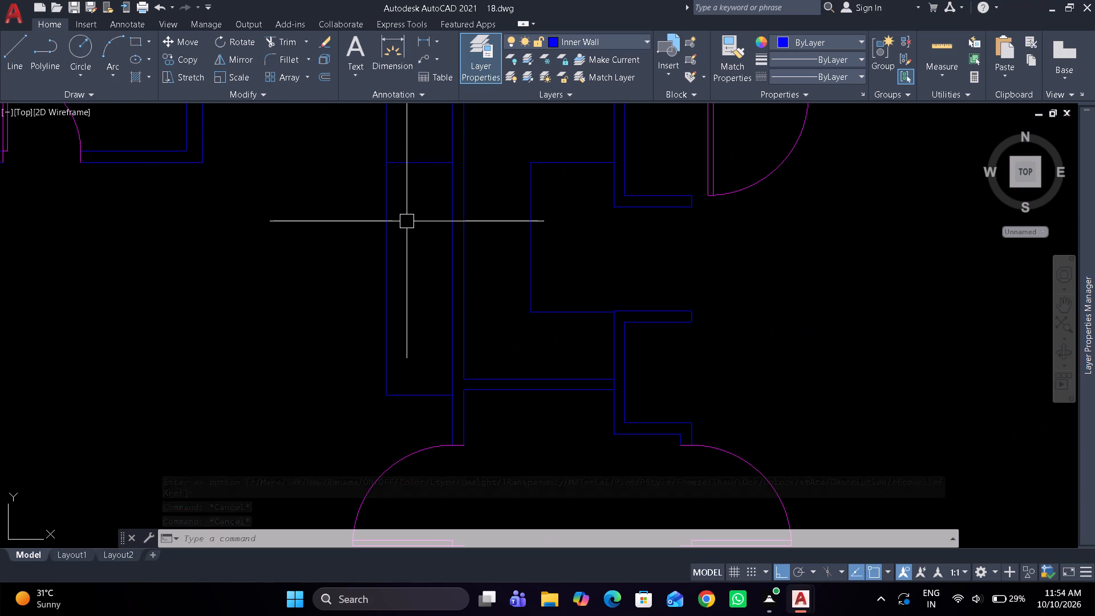
drag(404, 198, 374, 162)
click(346, 135)
click(577, 40)
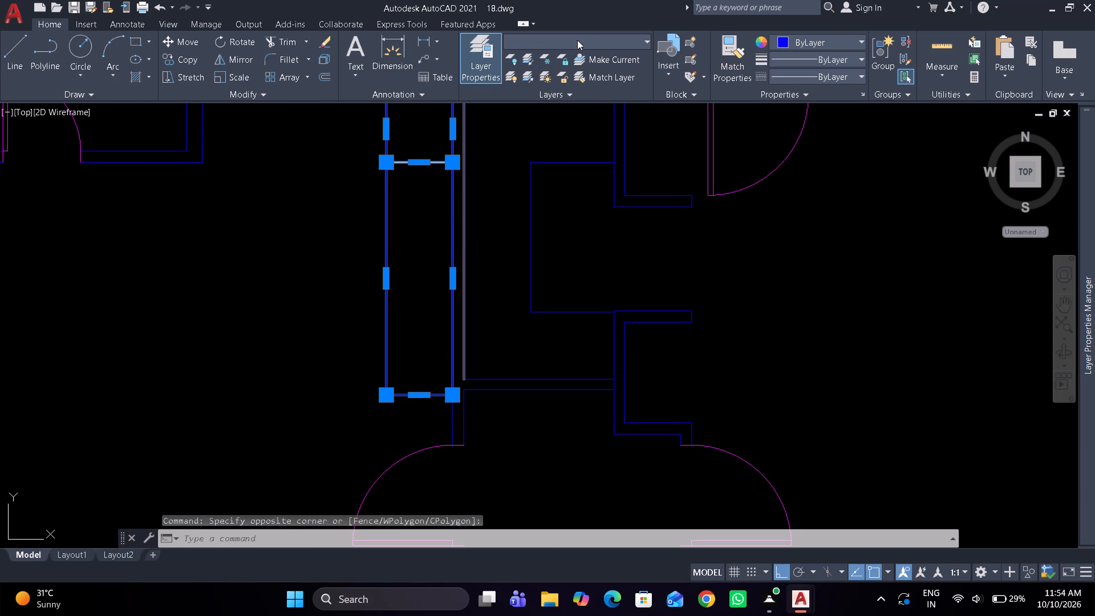
click(577, 108)
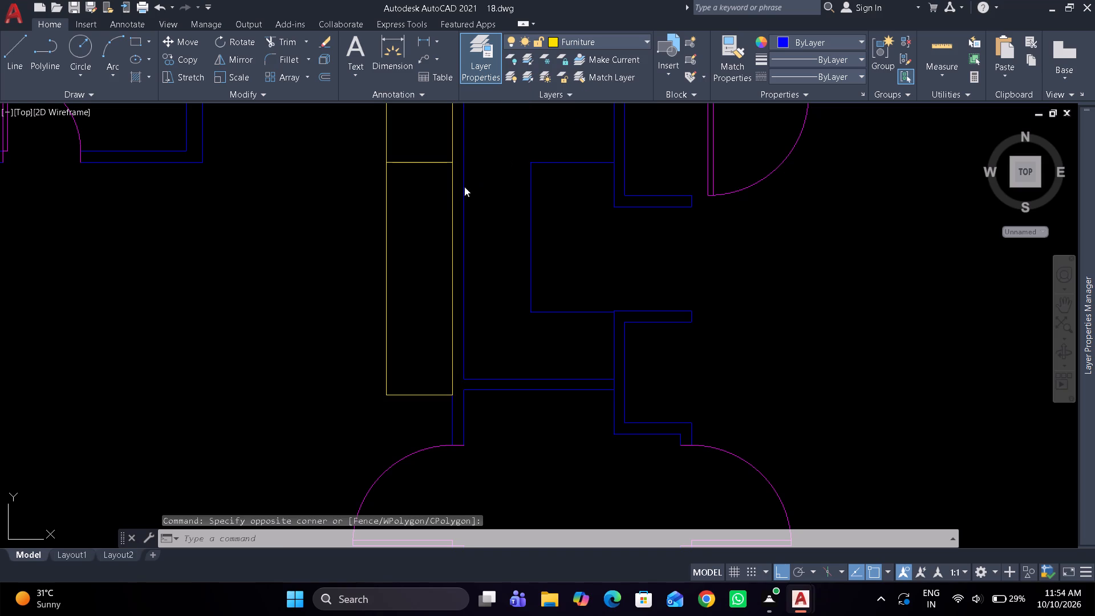
scroll(411, 220, down, 1)
middle_drag(411, 220, 429, 279)
key(Escape)
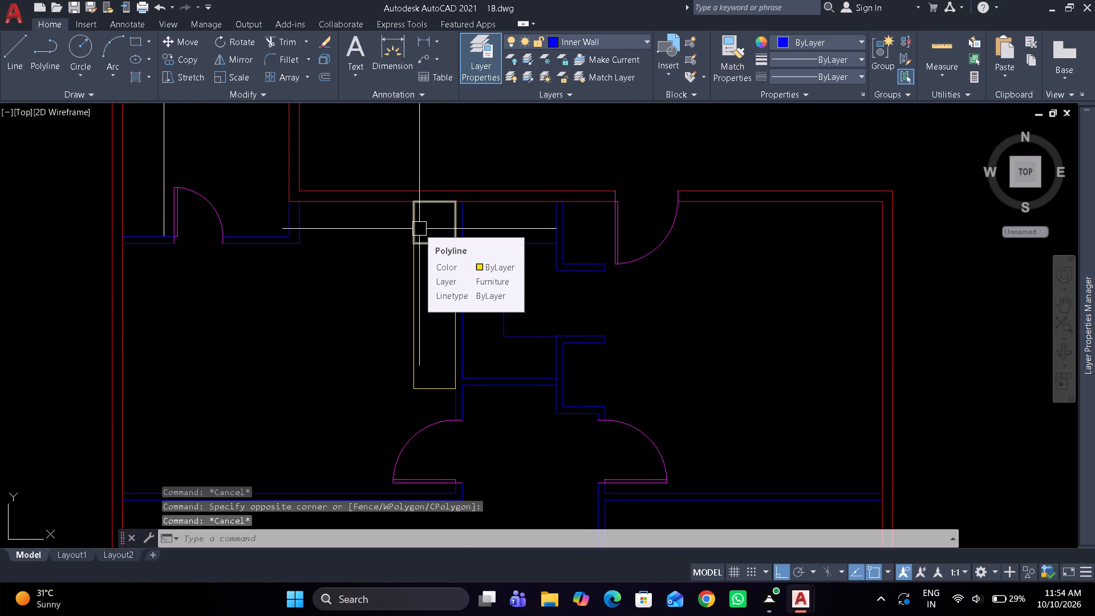
key(Escape)
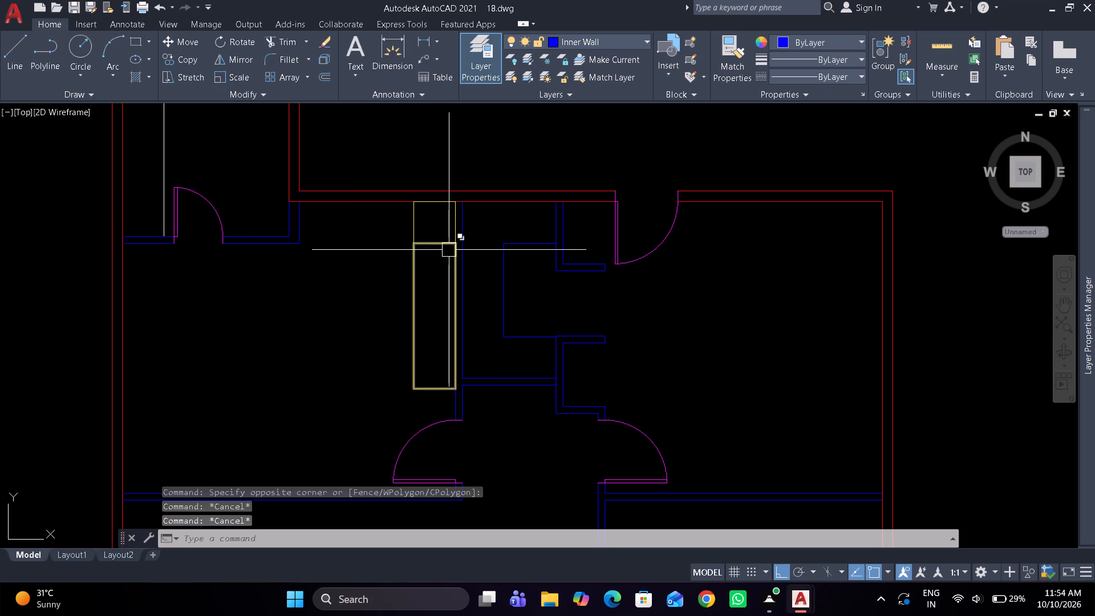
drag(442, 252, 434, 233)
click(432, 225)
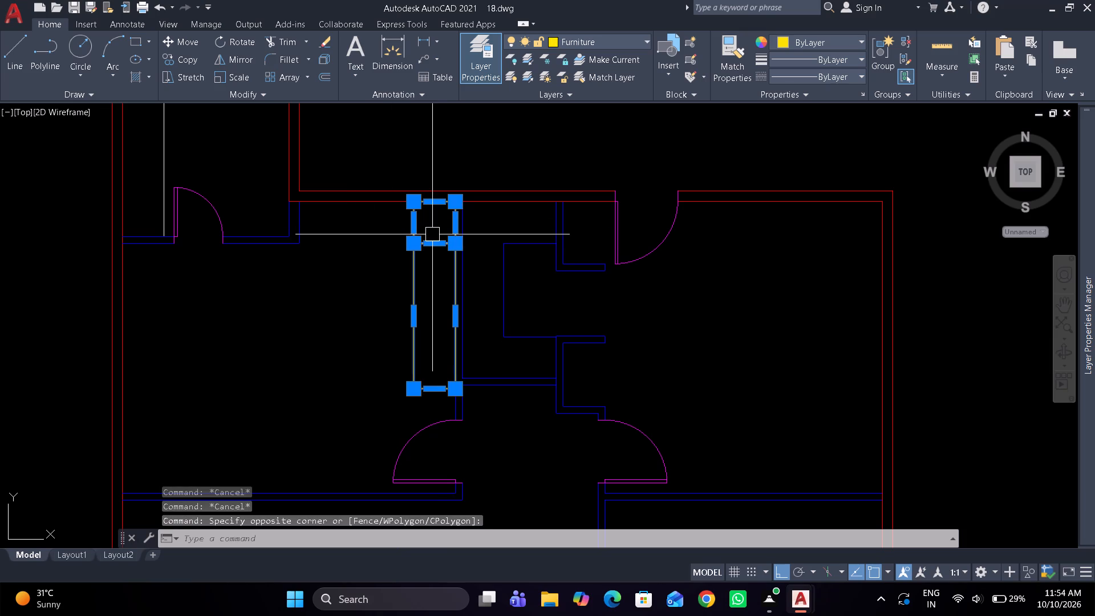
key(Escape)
Erase the duplicate line overlapping the shared edge of the two counter rectangles.
click(432, 239)
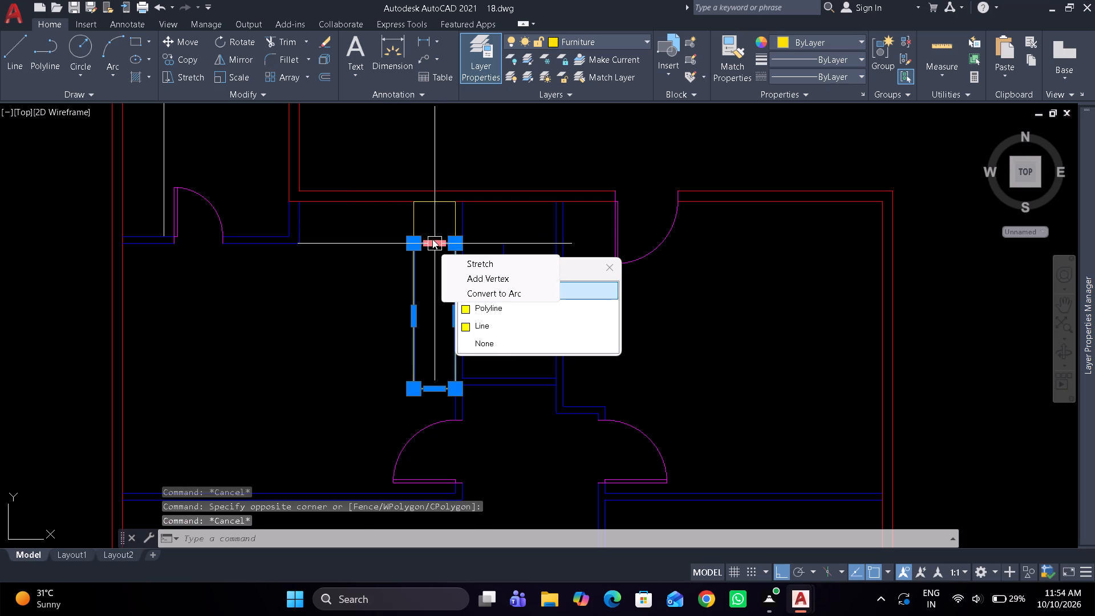
click(486, 323)
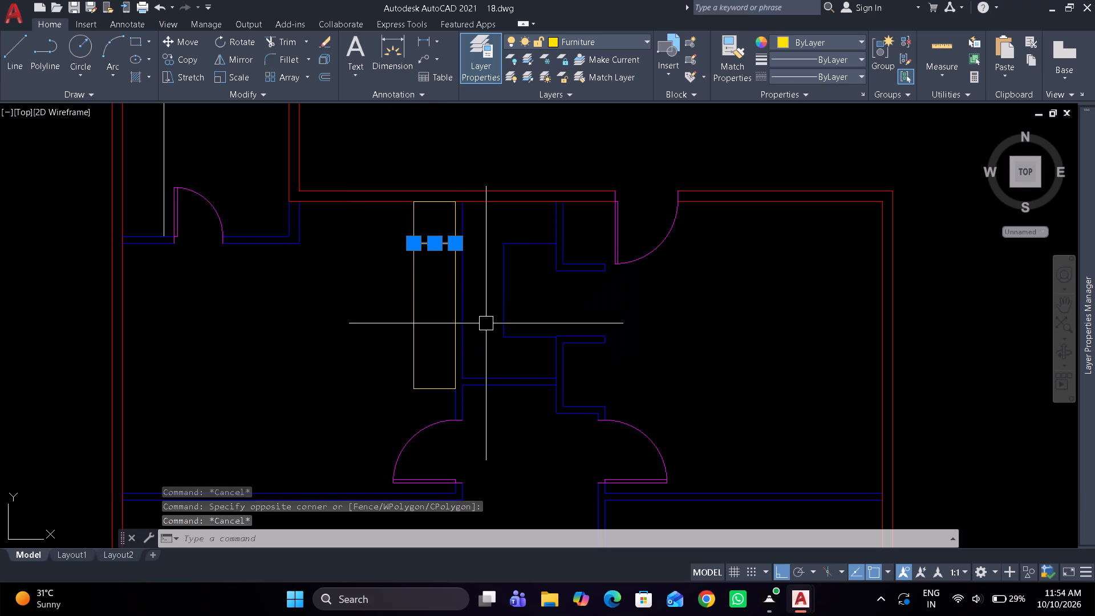
text(e)
key(space)
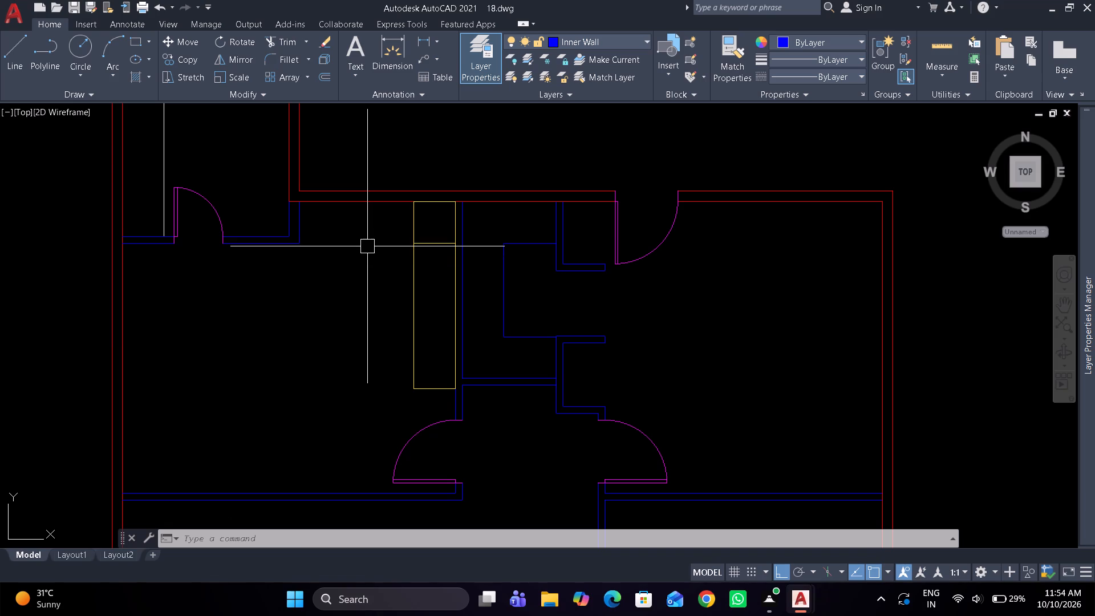
Move the three lines of the U-shaped outline east of the counter rectangles onto the Furniture layer.
middle_drag(340, 237, 228, 213)
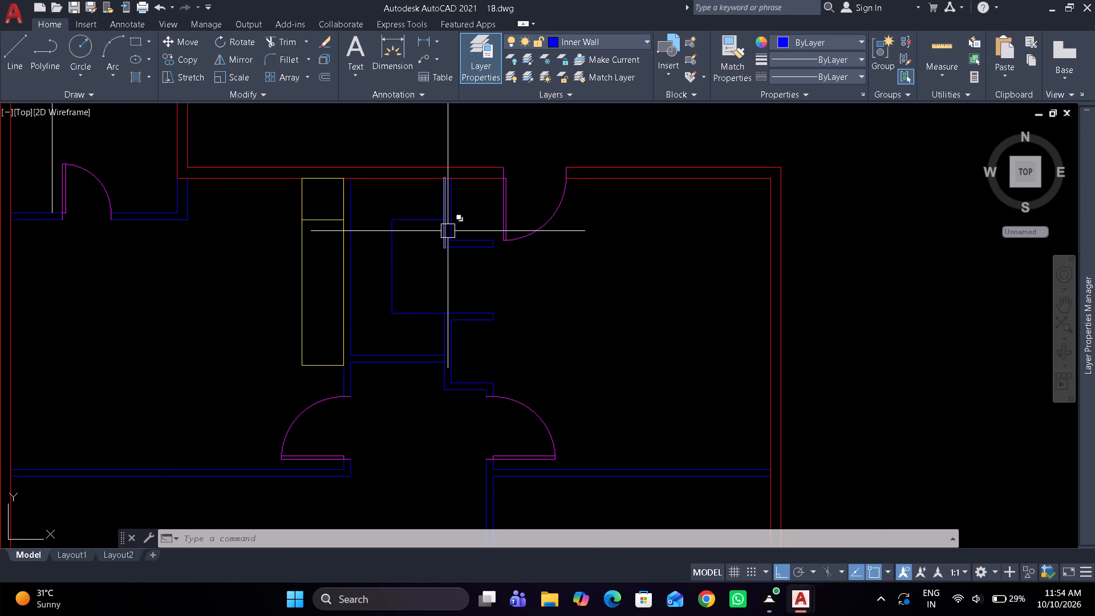
scroll(423, 265, up, 1)
drag(415, 369, 395, 323)
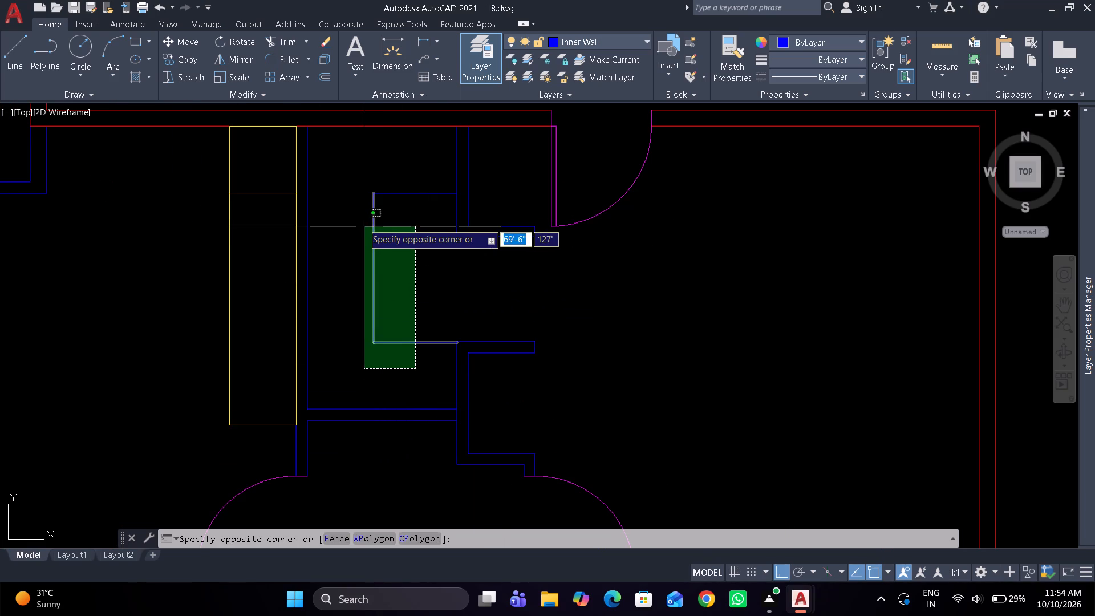
click(359, 167)
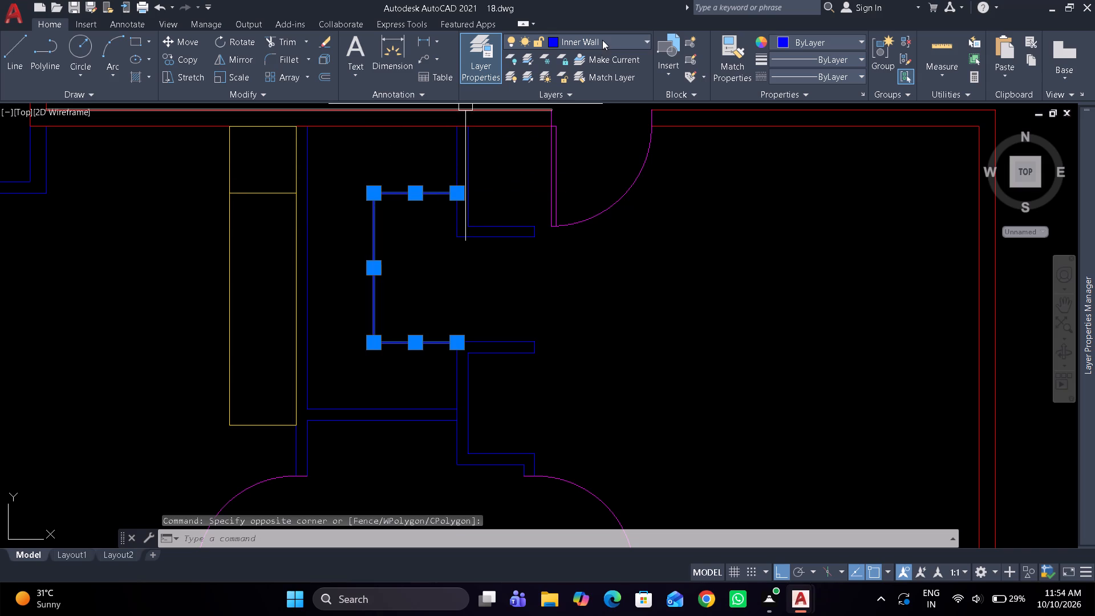
click(602, 39)
click(590, 106)
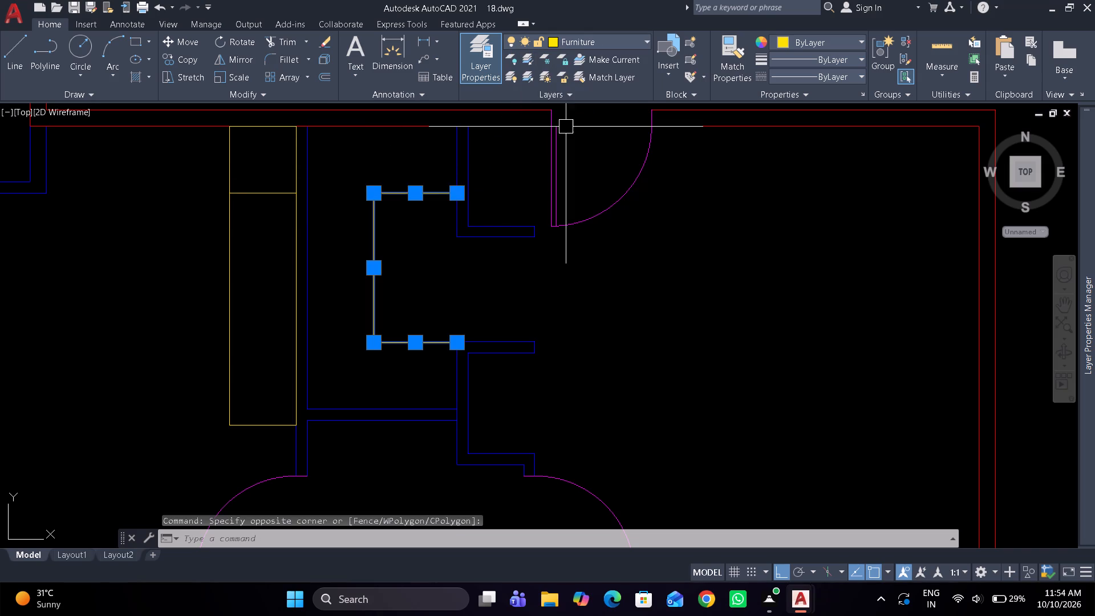
key(Escape)
Reset the polyline starting and ending widths to 0, then abandon the trial polyline.
text(pl)
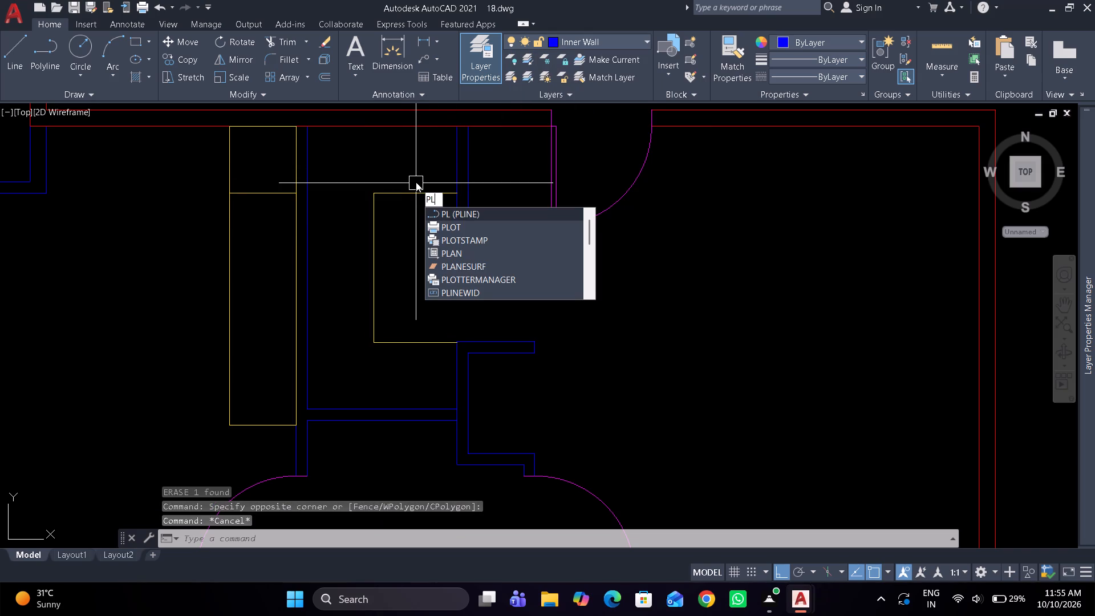
key(space)
drag(455, 193, 455, 178)
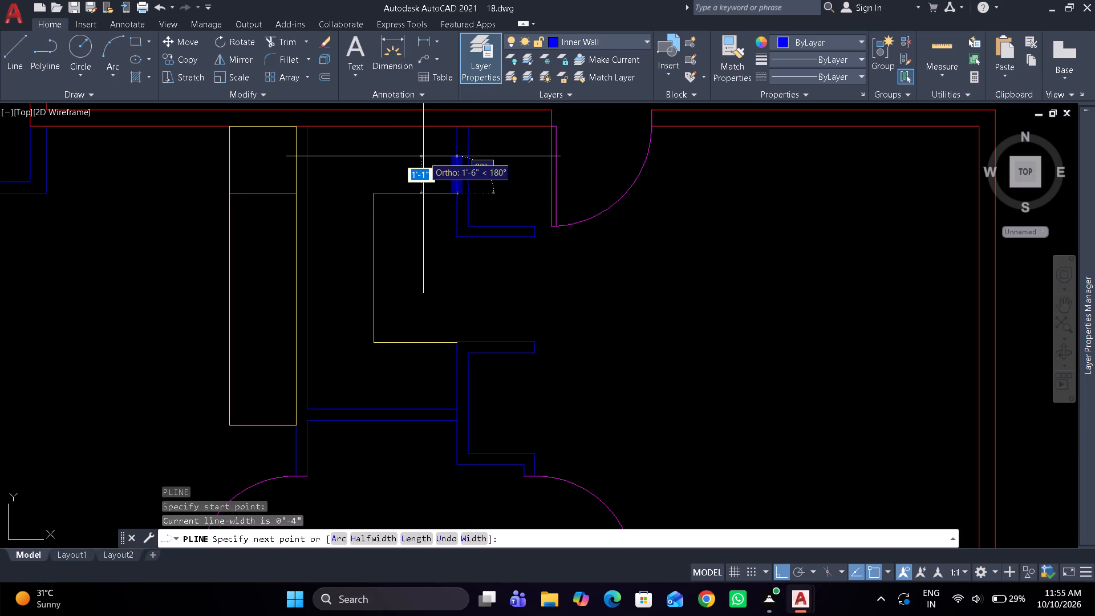
text(w 0)
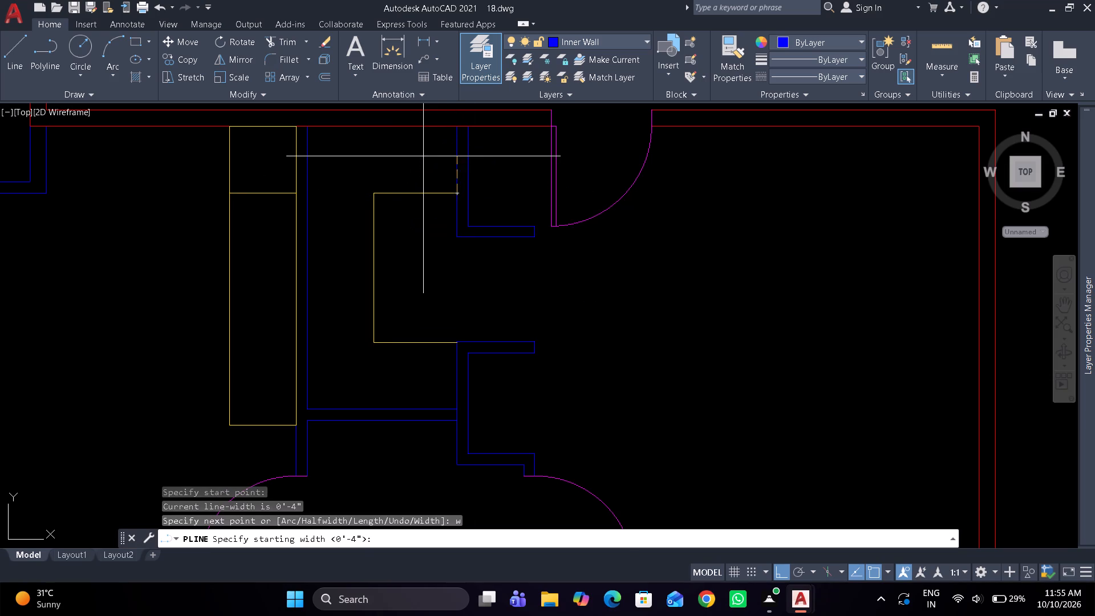
key(space)
scroll(425, 155, up, 2)
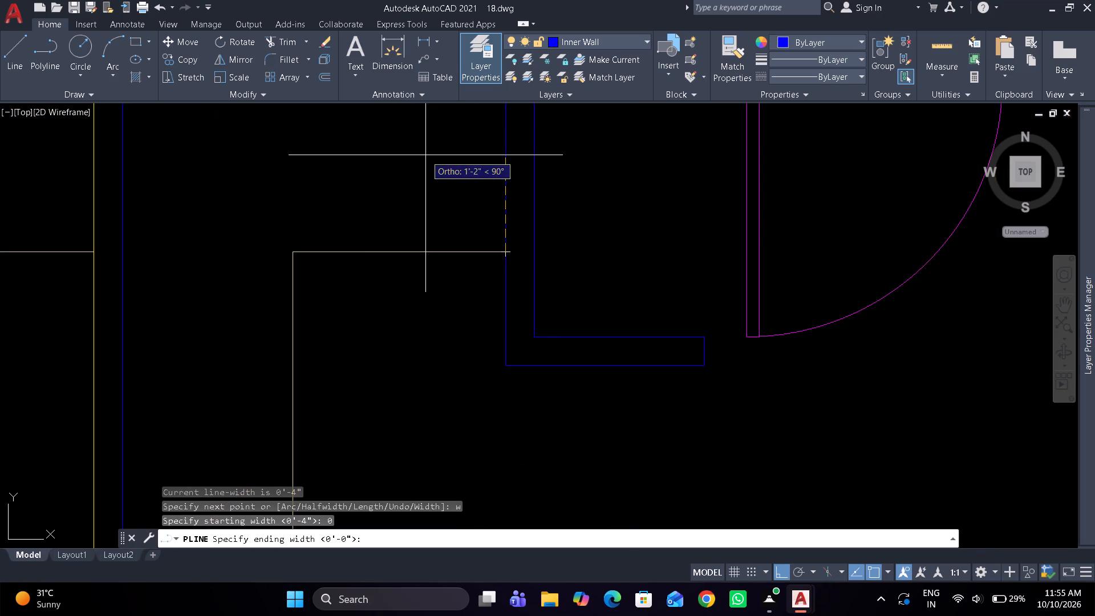
click(461, 187)
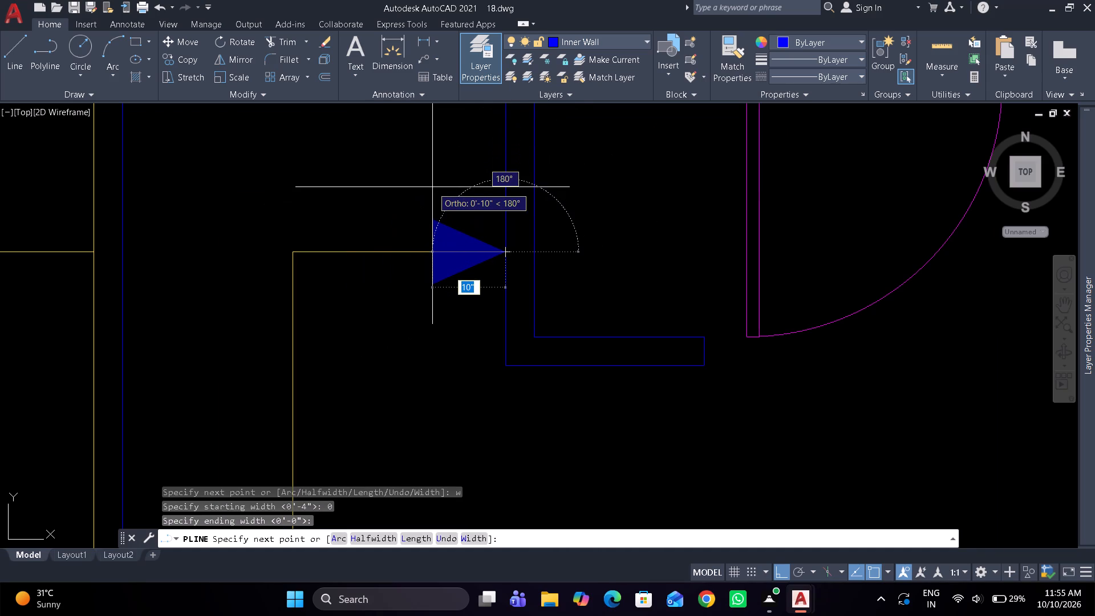
text(w)
key(space)
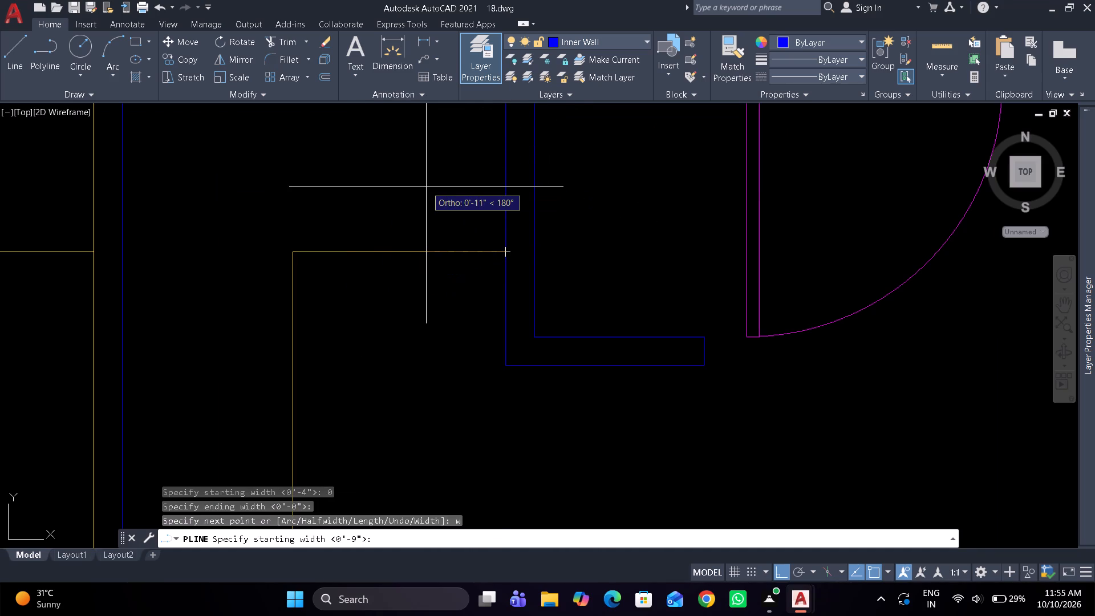
key(0)
key(Return)
key(0)
key(Return)
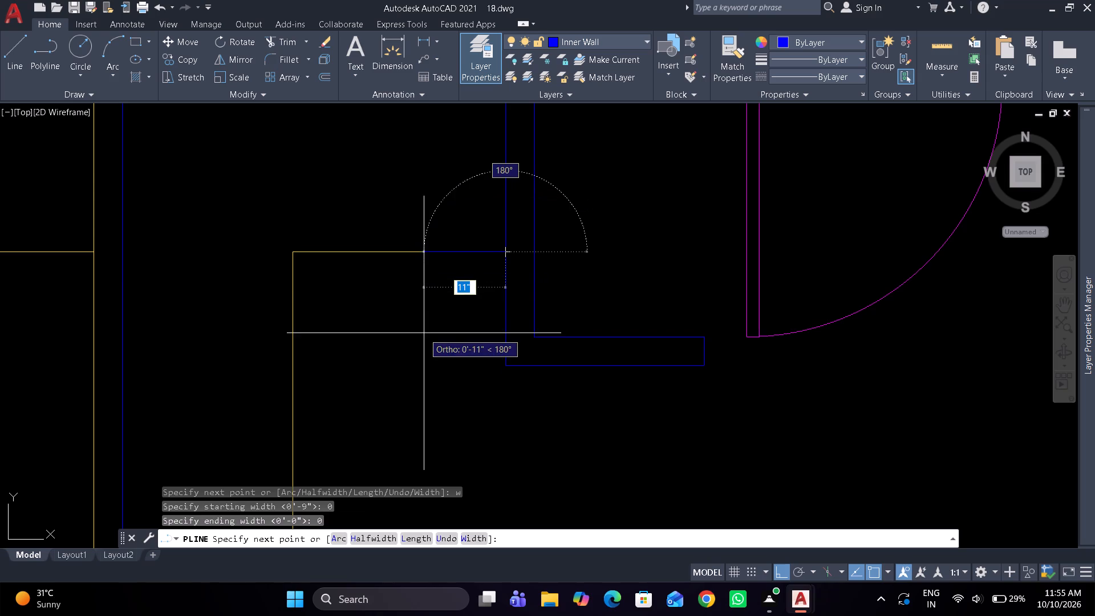
key(Escape)
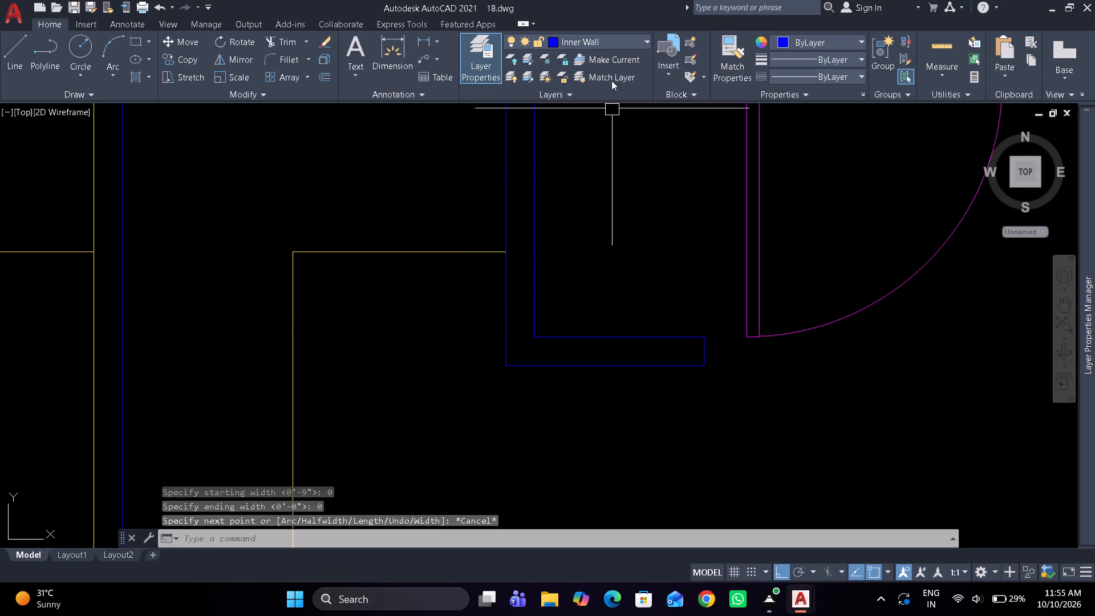
On the Furniture layer, draw a polyline along the surrounding wall faces to enclose the U-shaped counter outline from its upper to lower end.
click(611, 42)
click(602, 106)
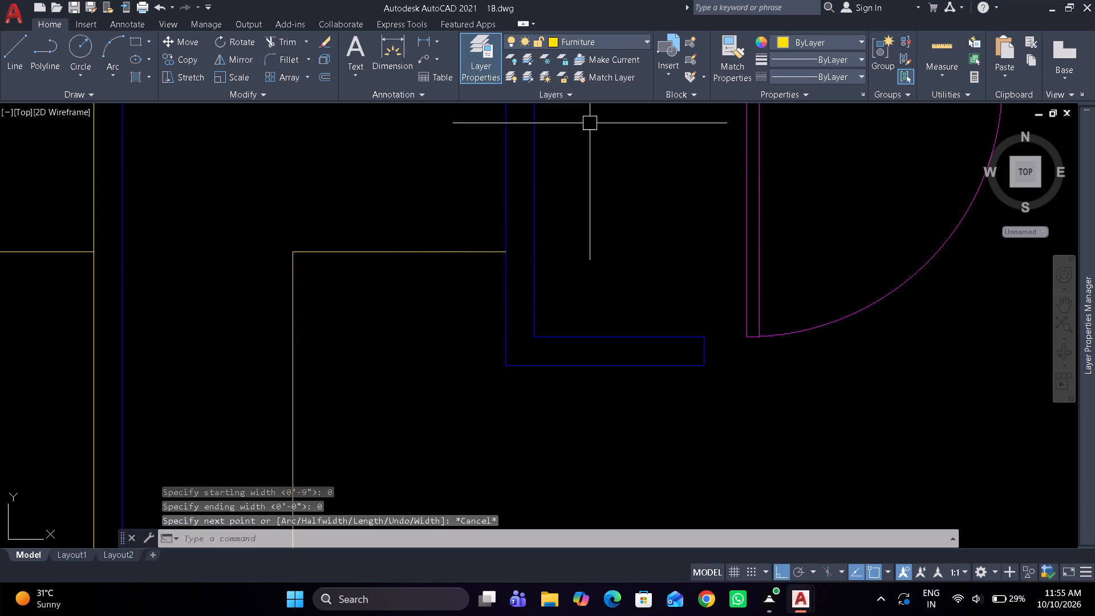
key(space)
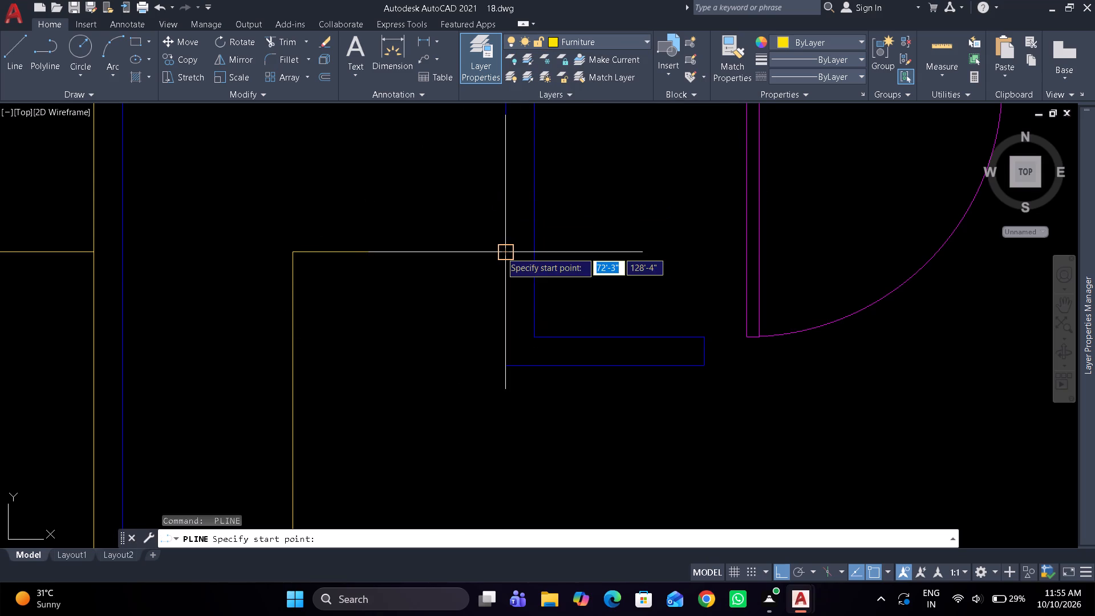
drag(501, 252, 483, 229)
middle_drag(439, 191, 452, 334)
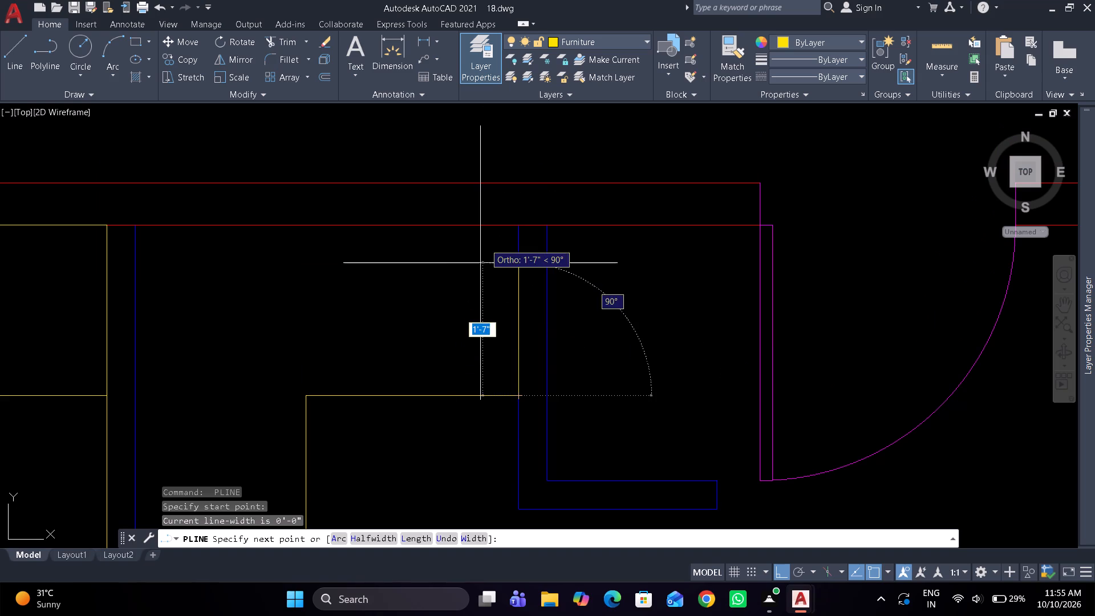
drag(516, 228, 509, 228)
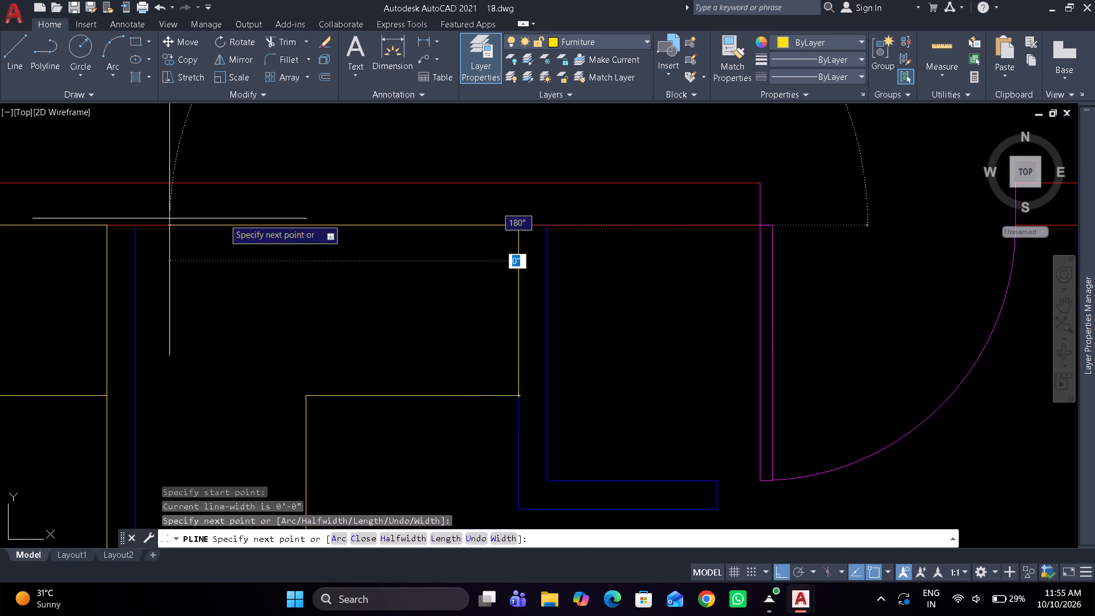
click(137, 218)
scroll(156, 294, down, 3)
middle_drag(159, 289, 188, 129)
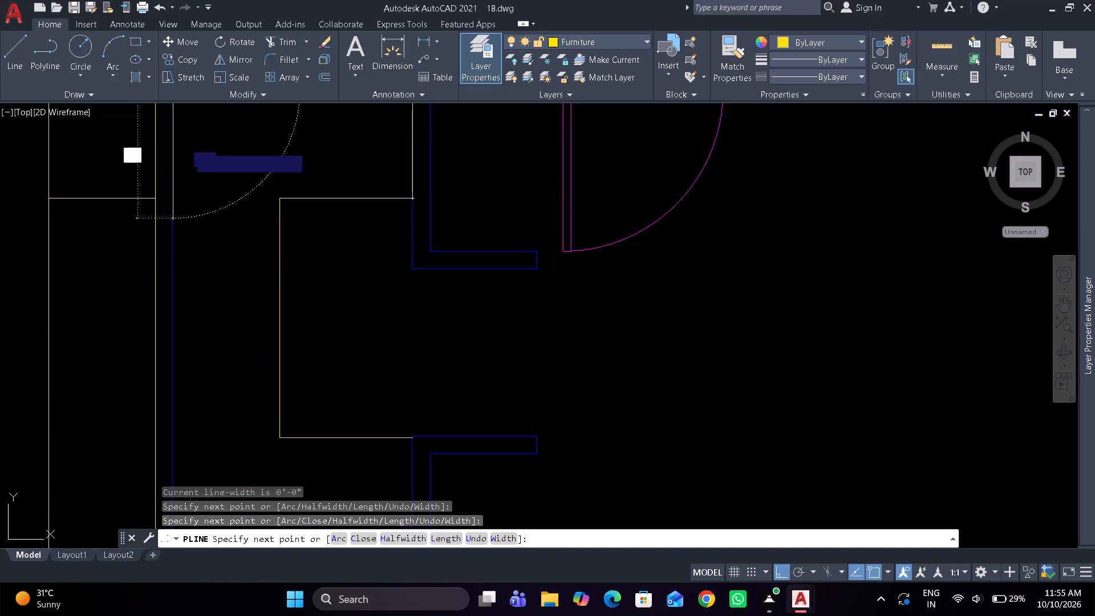
scroll(197, 282, down, 1)
middle_drag(203, 309, 207, 191)
scroll(211, 271, up, 2)
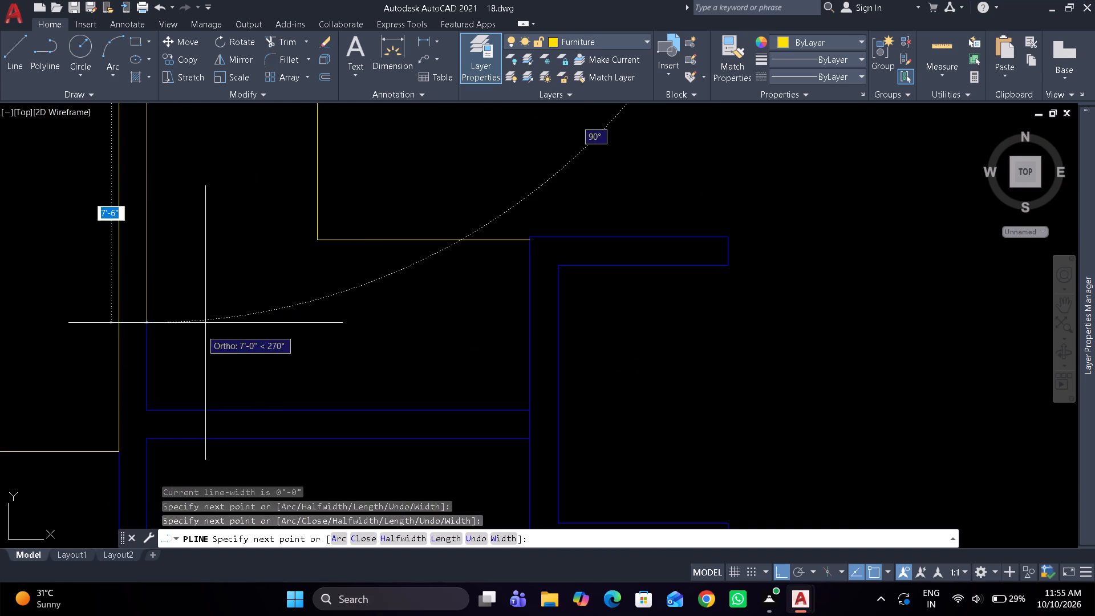
click(147, 411)
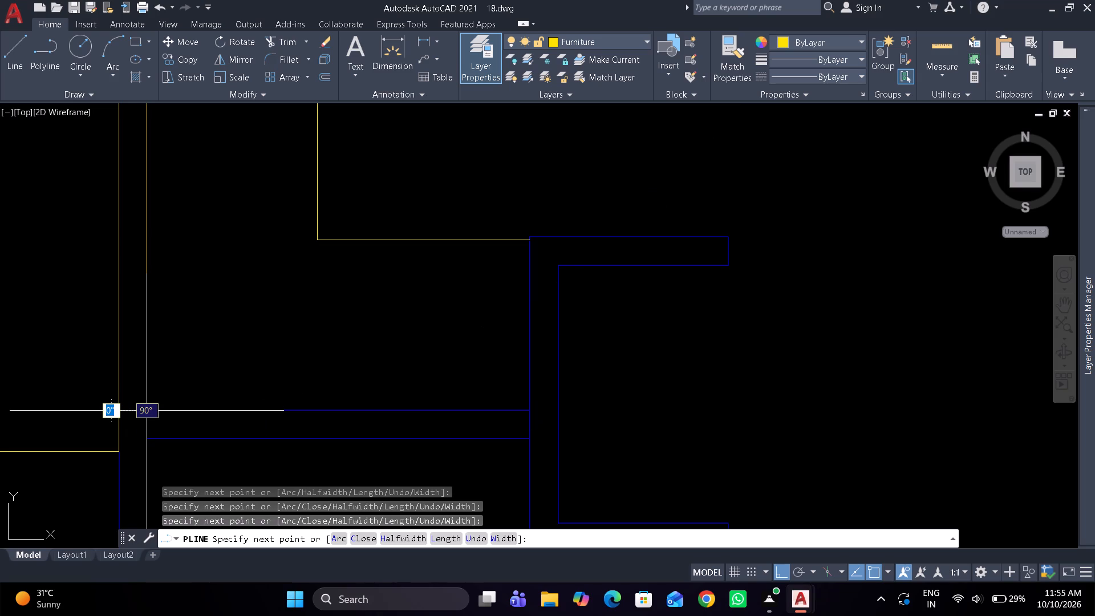
drag(534, 411, 534, 384)
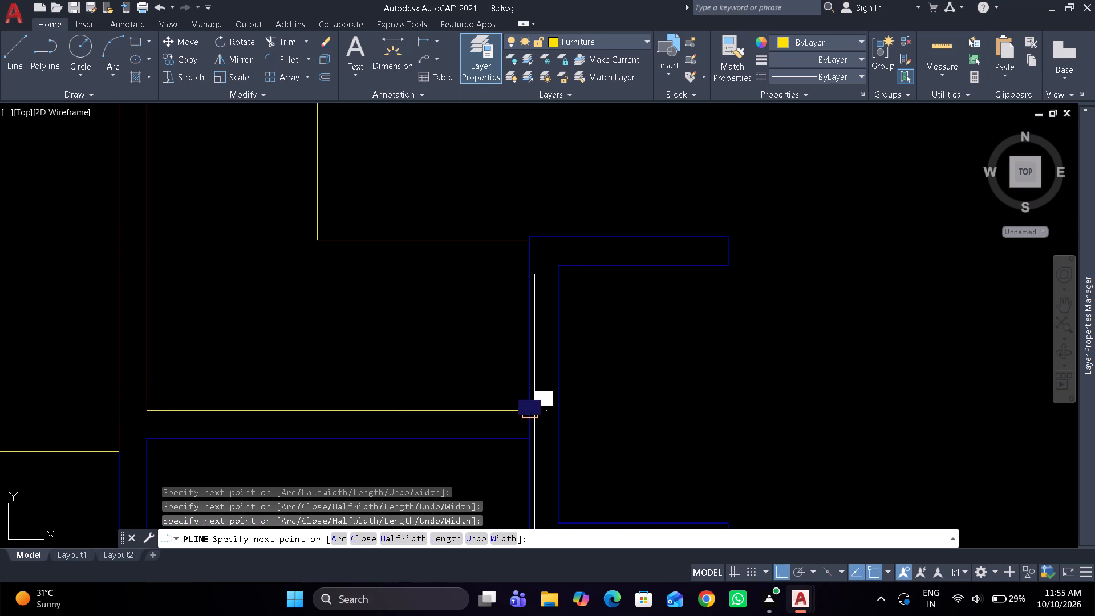
scroll(539, 233, up, 3)
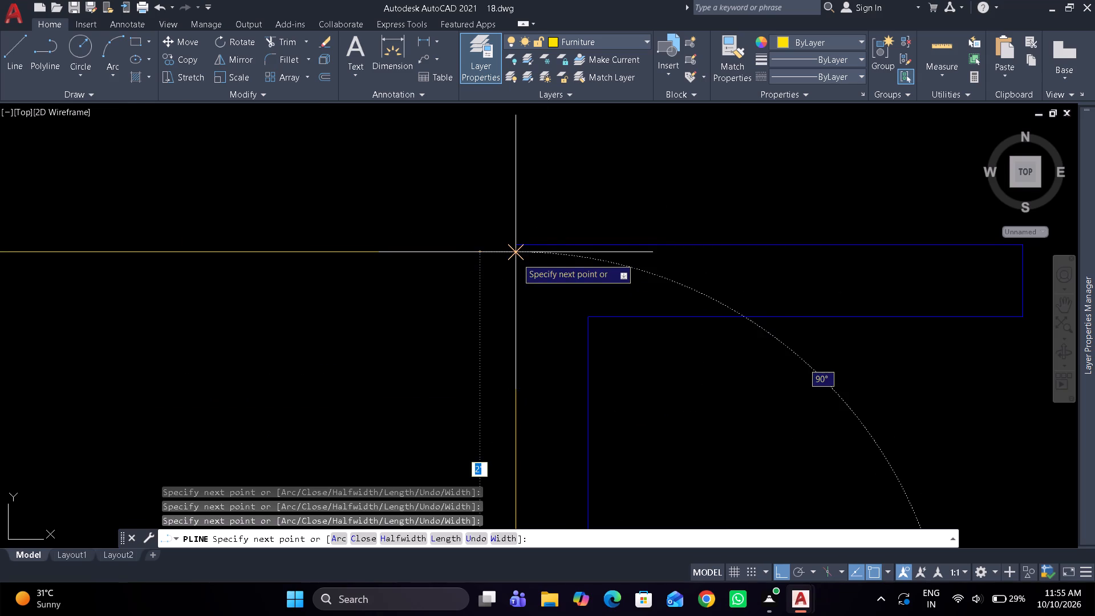
click(517, 258)
key(Escape)
Join the new wall-side polyline and the three U-shaped counter lines into a single polyline.
click(516, 279)
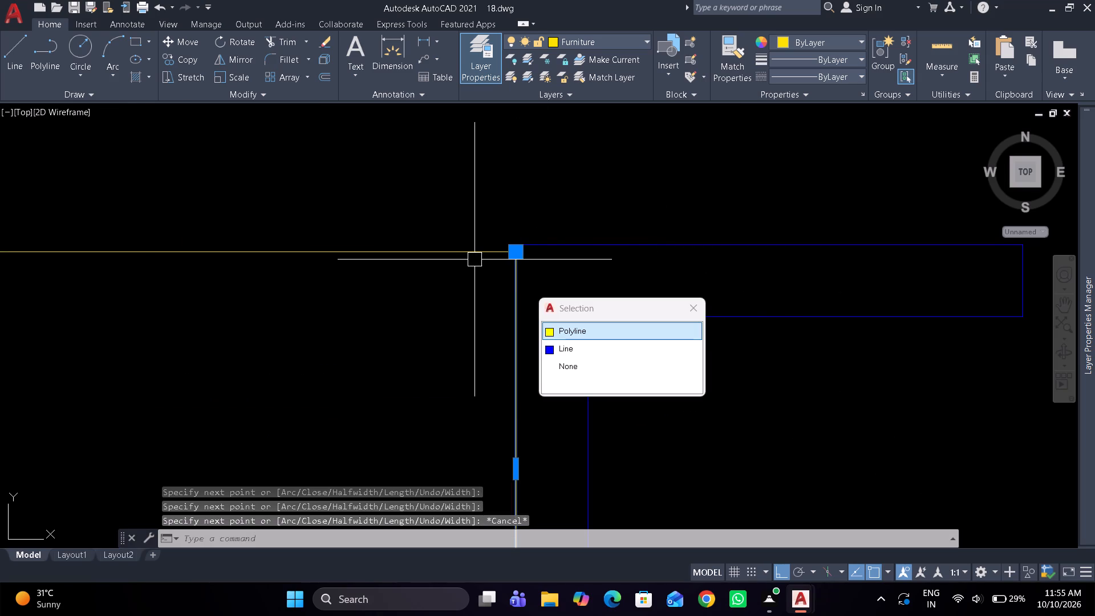
click(473, 257)
scroll(450, 285, down, 4)
drag(404, 192, 397, 179)
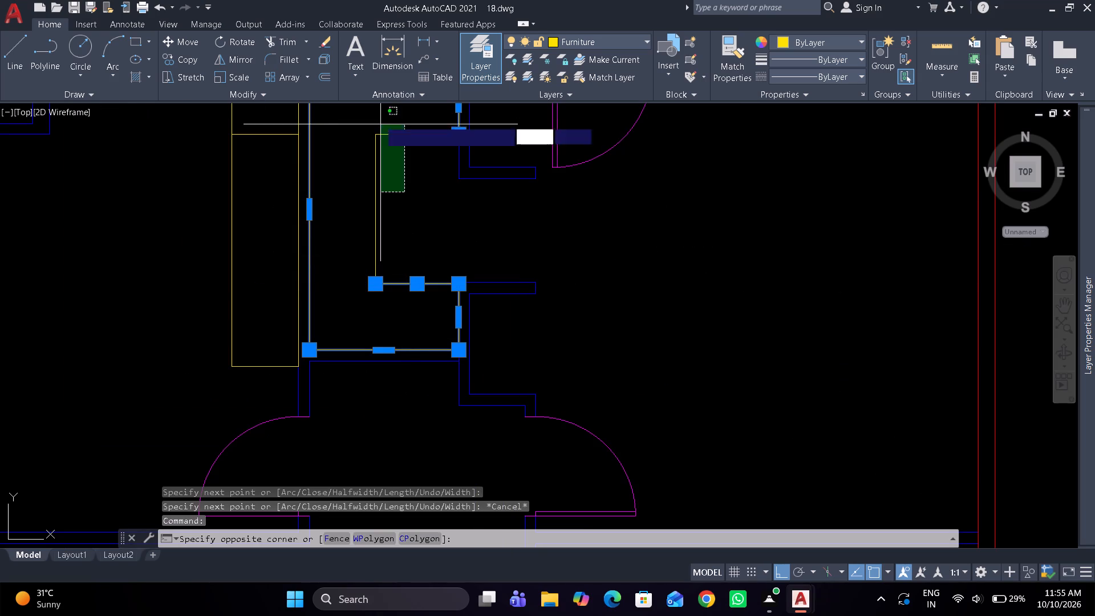
click(367, 114)
text(j)
key(space)
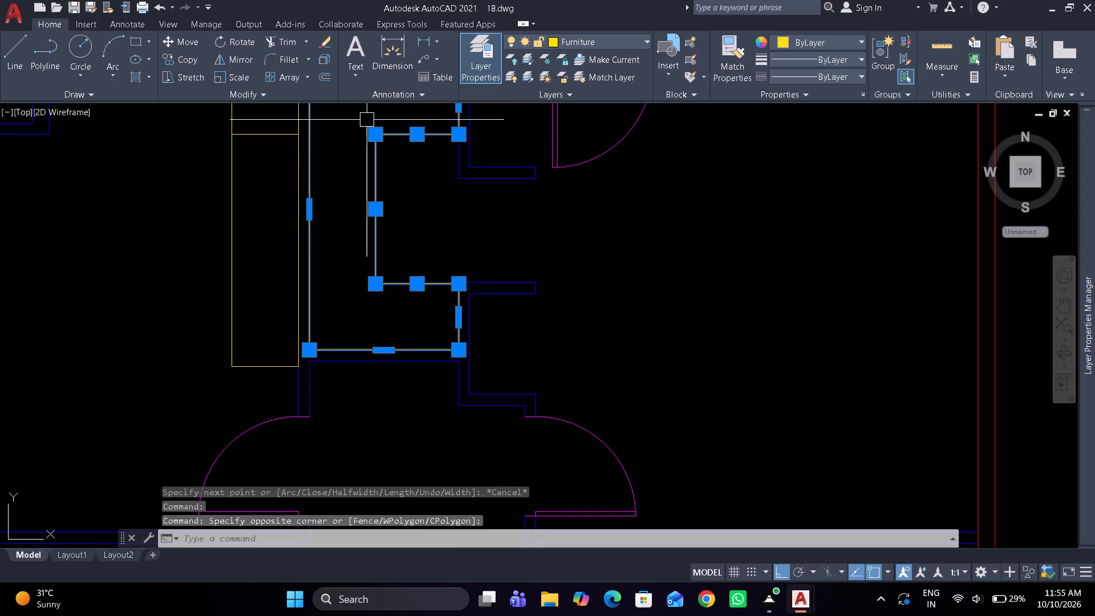
click(370, 159)
scroll(404, 188, down, 1)
middle_drag(406, 195, 419, 238)
key(Escape)
scroll(416, 234, up, 1)
scroll(416, 234, down, 1)
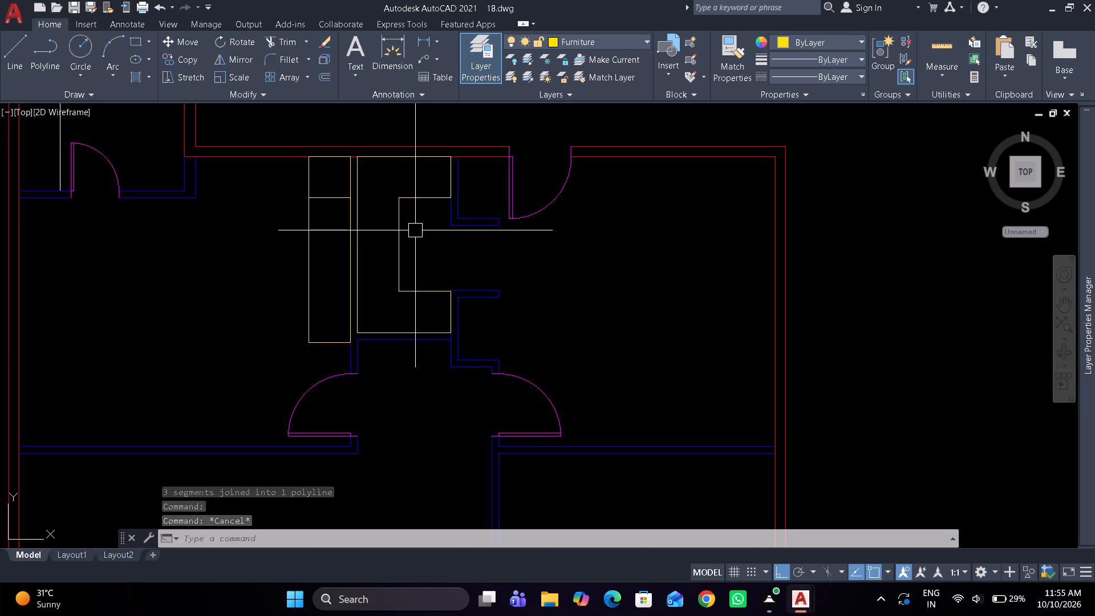
Offset the inner faces of the northeast room's north and east outer walls 2' into the room.
scroll(415, 230, down, 1)
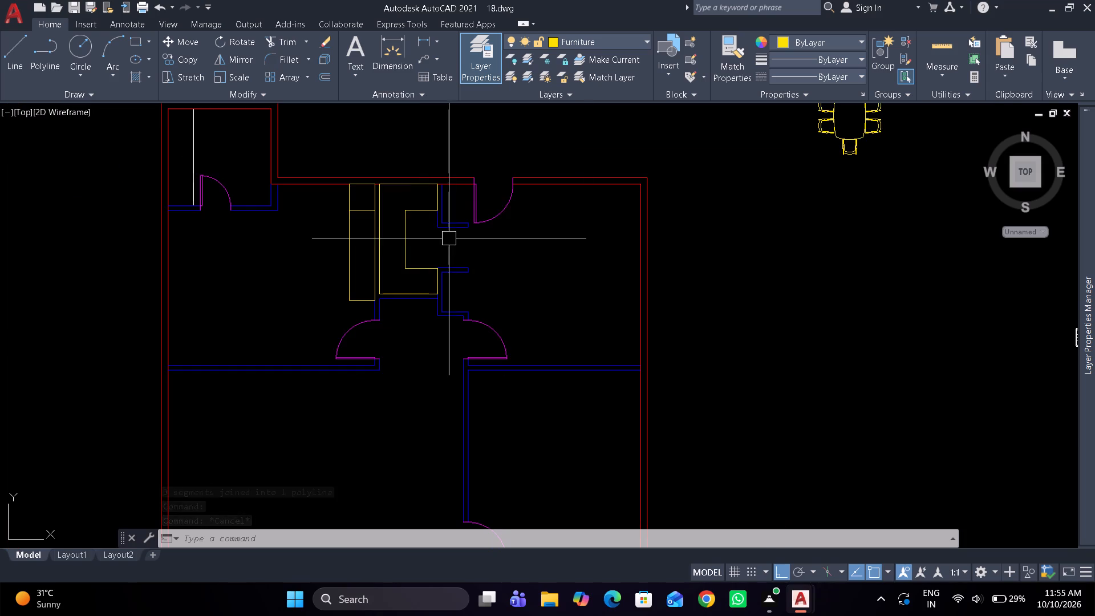
scroll(594, 208, up, 1)
text(o 2')
key(Return)
click(595, 173)
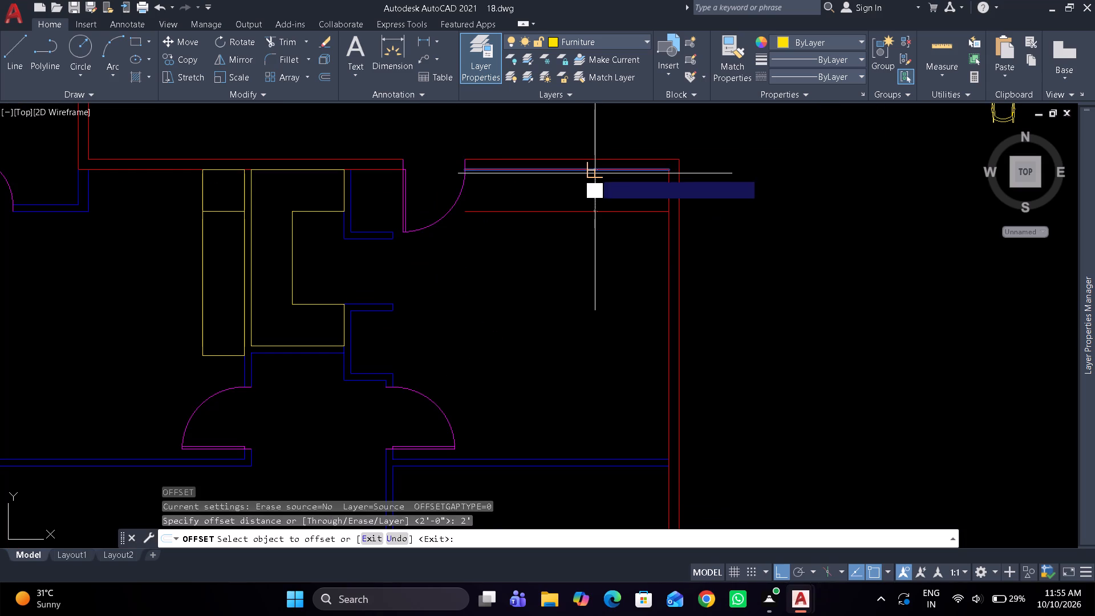
click(594, 232)
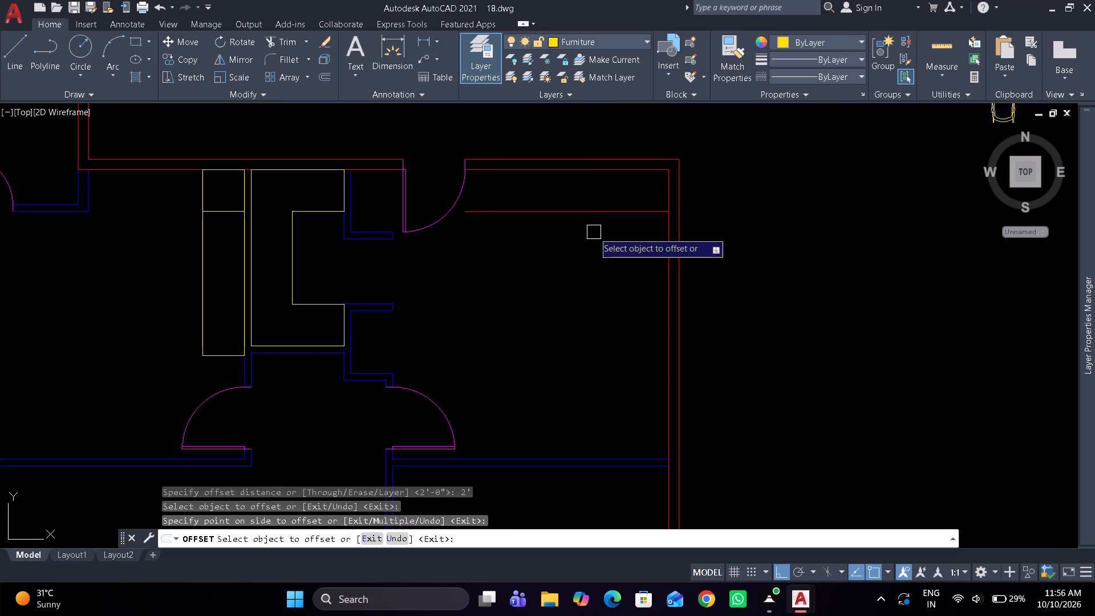
drag(664, 260, 658, 260)
click(558, 281)
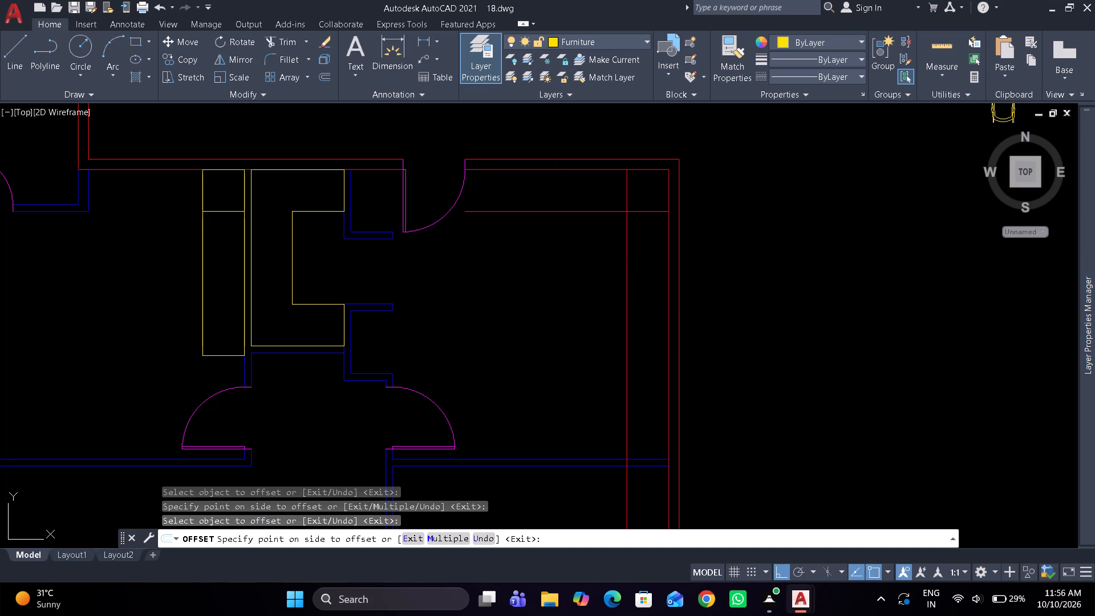
key(space)
Trim the vertical counter line where it crosses and continues below the inner wall south of the northeast room.
text(tr)
key(space)
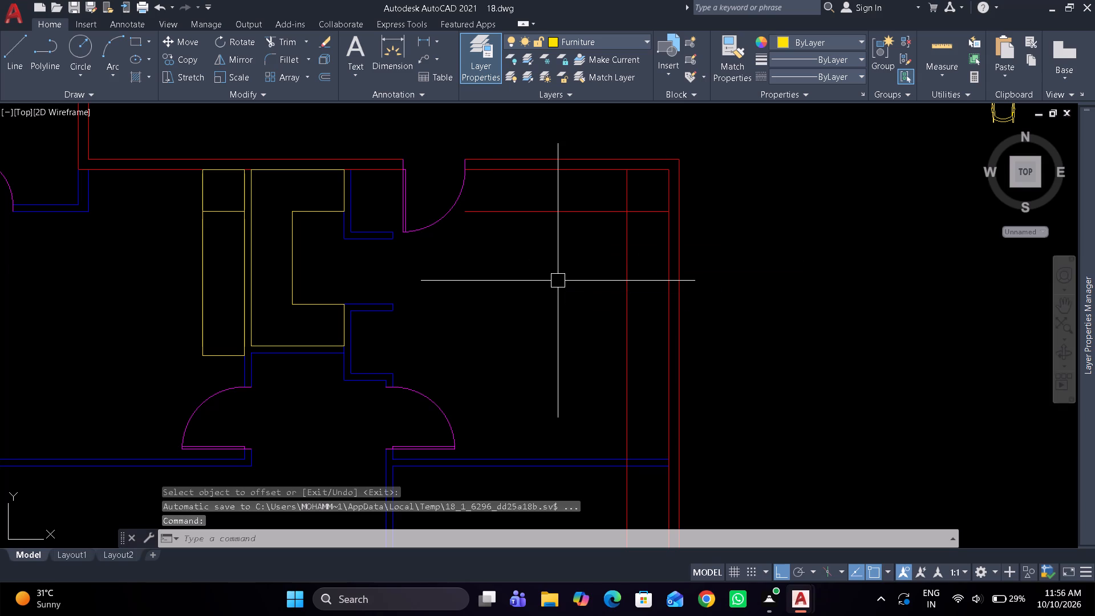
middle_drag(578, 324, 558, 297)
scroll(598, 333, up, 2)
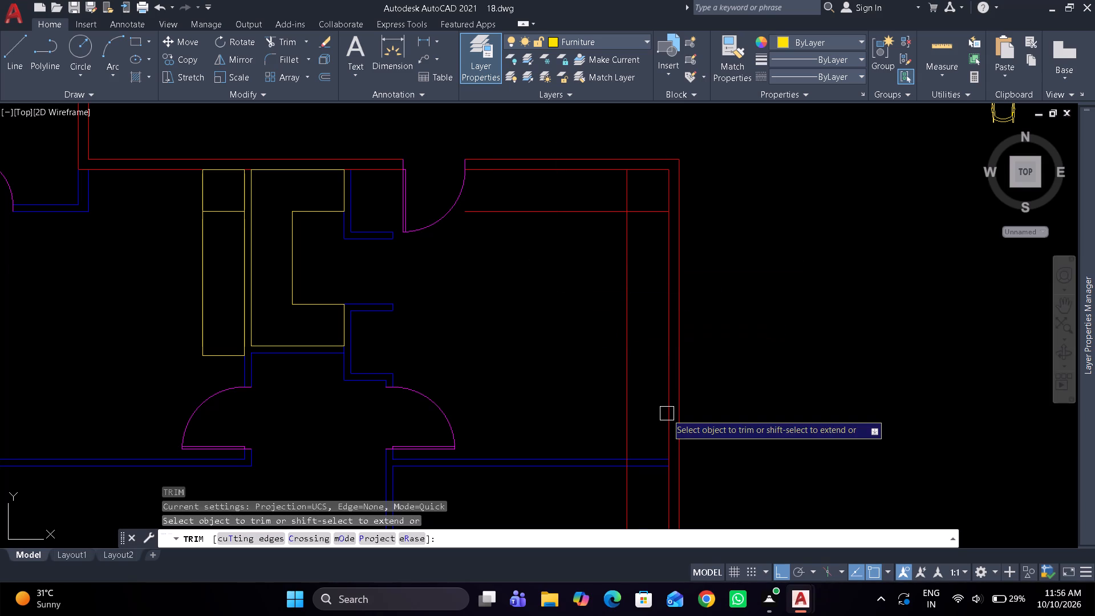
middle_drag(667, 414, 640, 317)
scroll(628, 345, up, 3)
scroll(514, 278, up, 1)
middle_drag(514, 290, 522, 348)
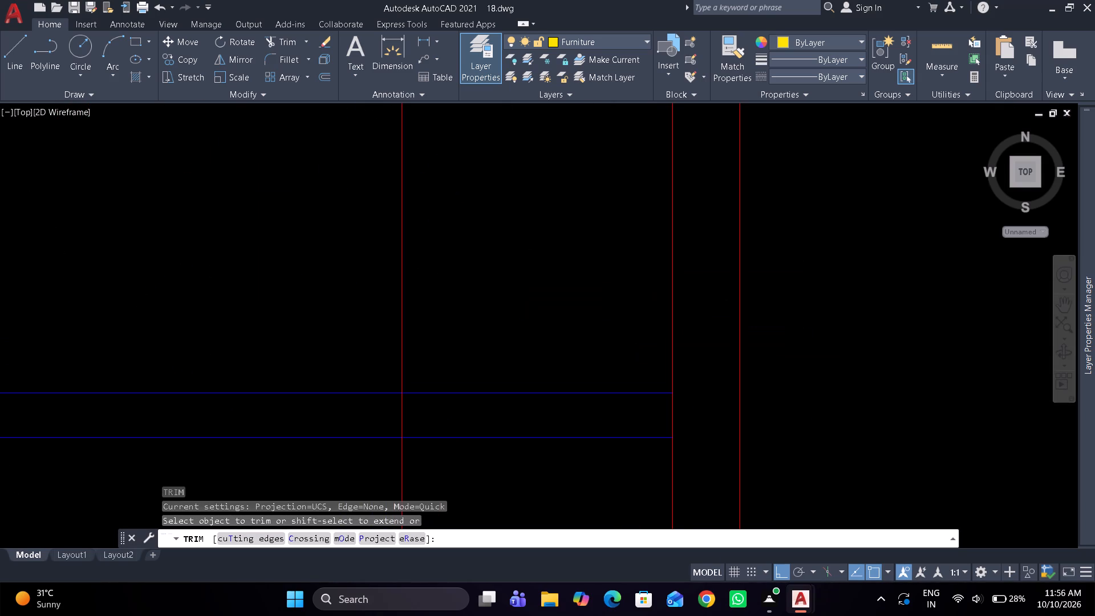
click(402, 407)
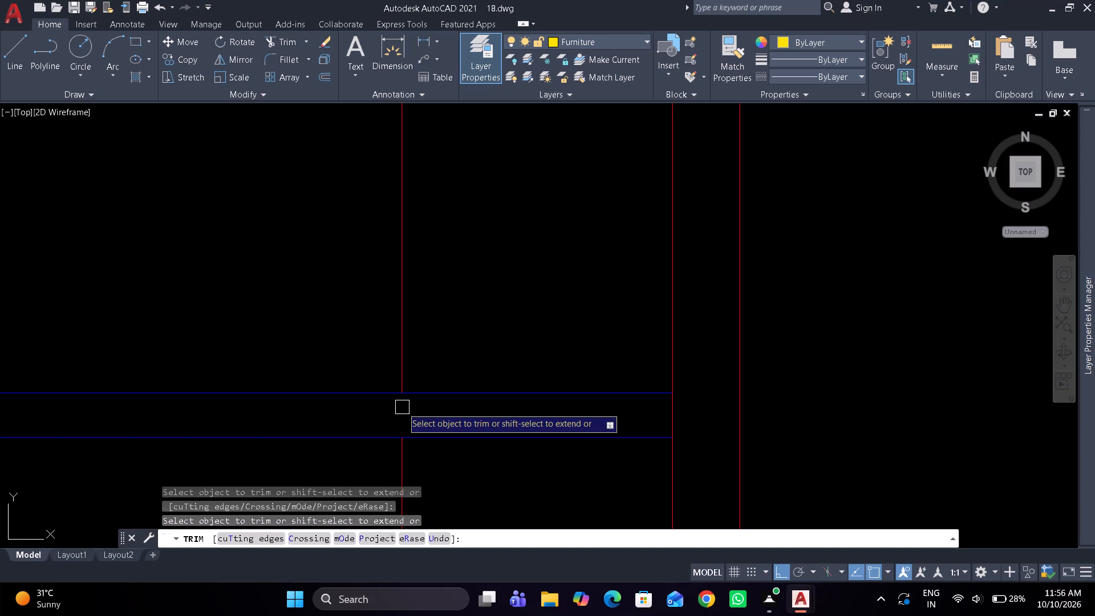
click(400, 464)
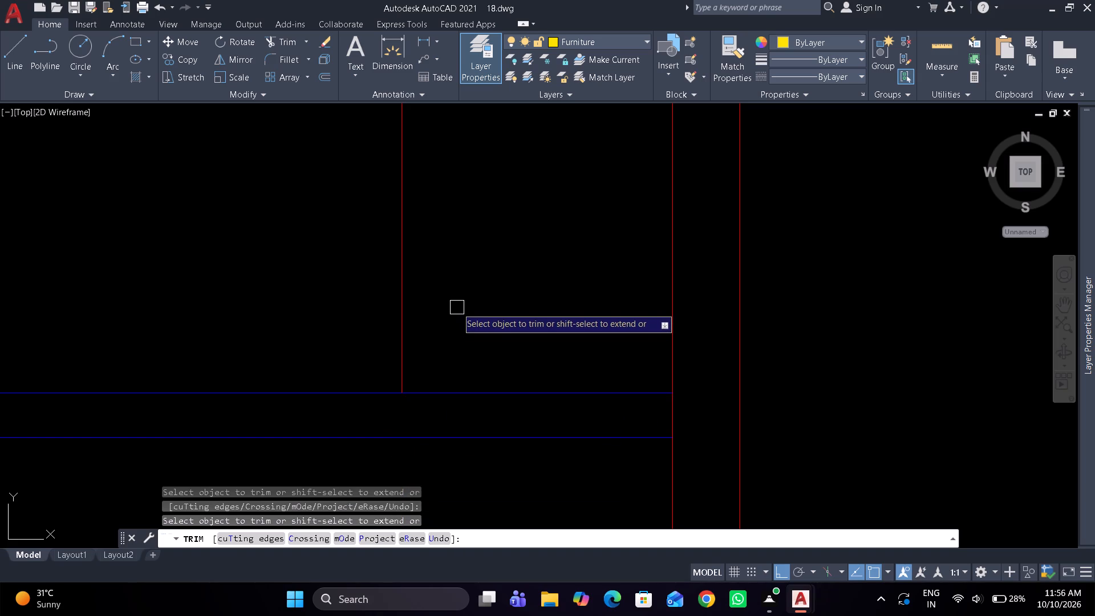
key(space)
scroll(466, 282, down, 3)
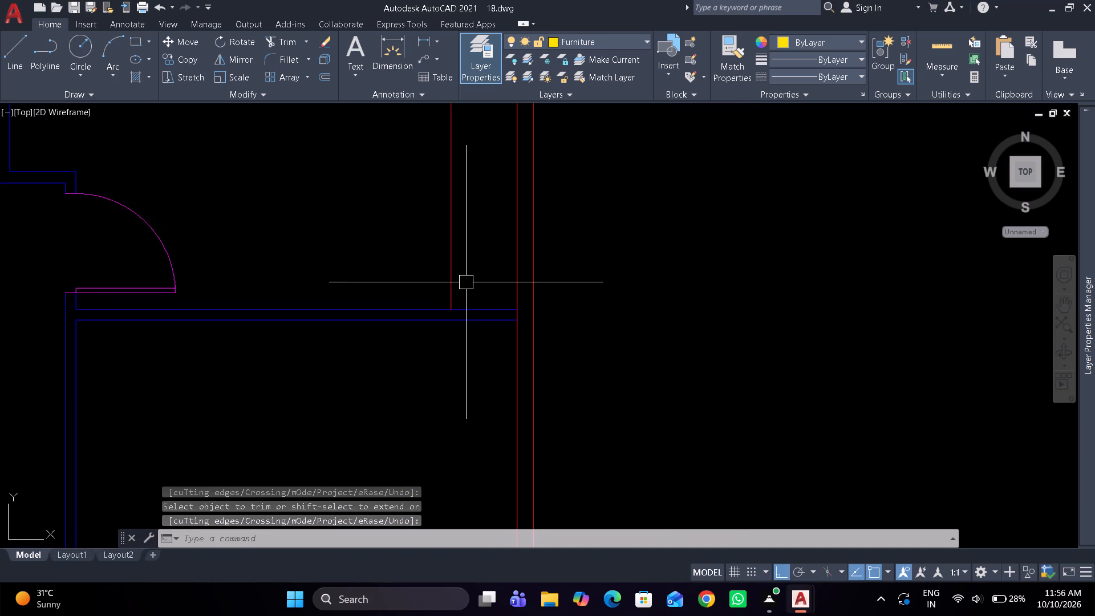
Offset the short outer-wall end line at the entrance door opening 6" to the east.
middle_drag(466, 282, 481, 434)
scroll(502, 333, down, 1)
middle_drag(502, 334, 505, 382)
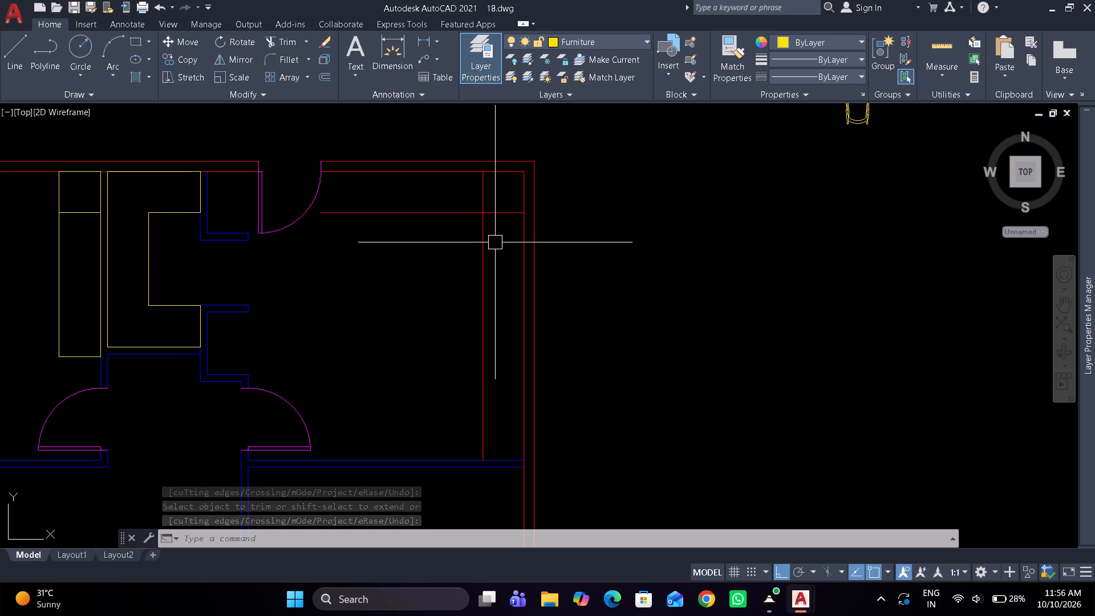
scroll(471, 225, up, 1)
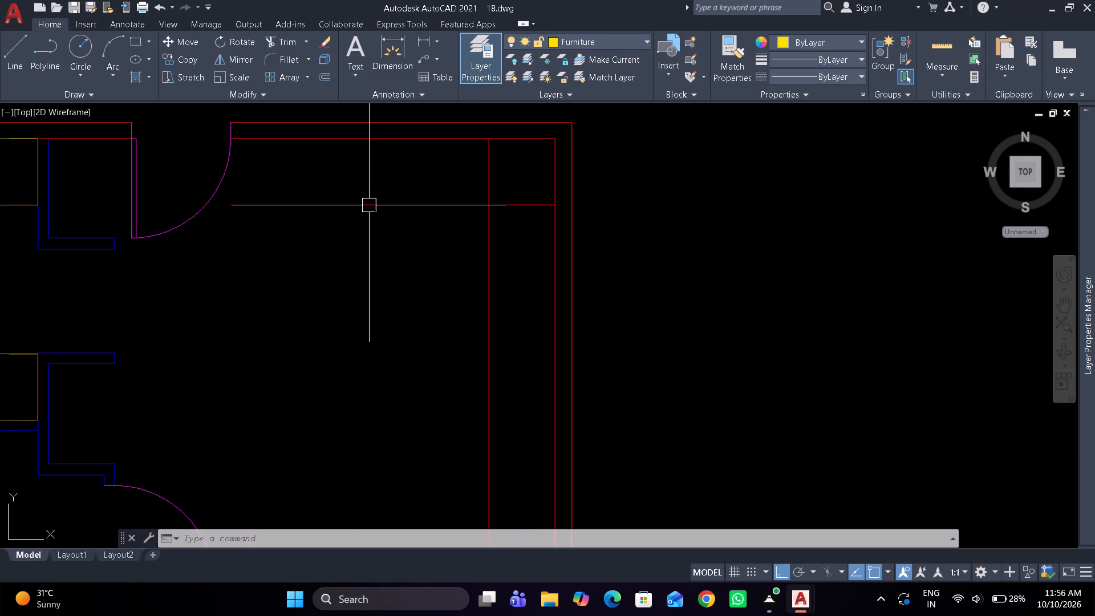
middle_drag(382, 220, 430, 302)
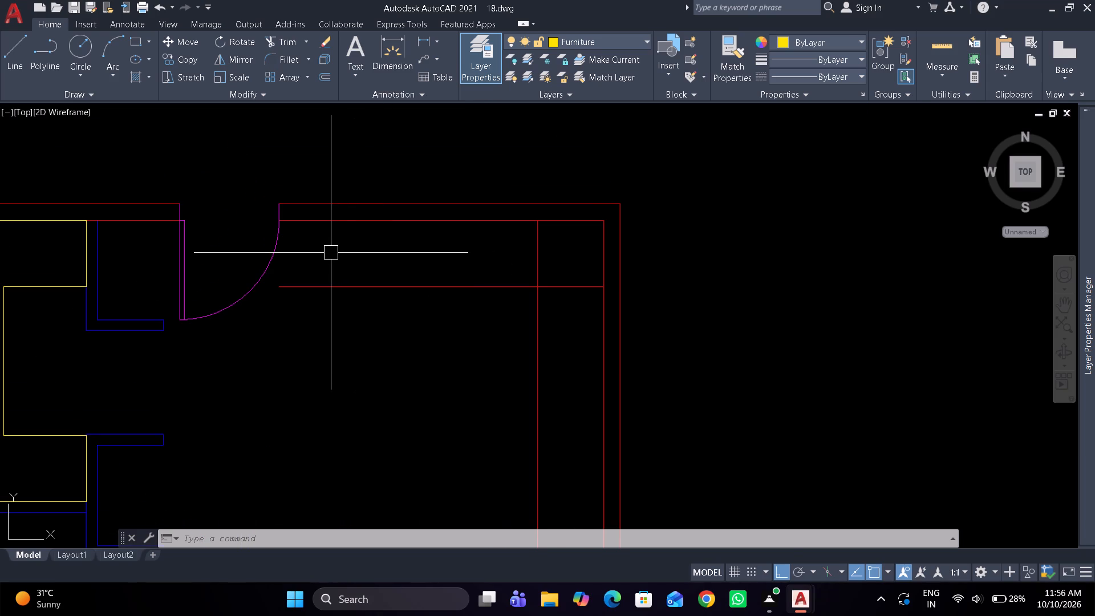
scroll(331, 253, up, 1)
middle_drag(330, 253, 347, 294)
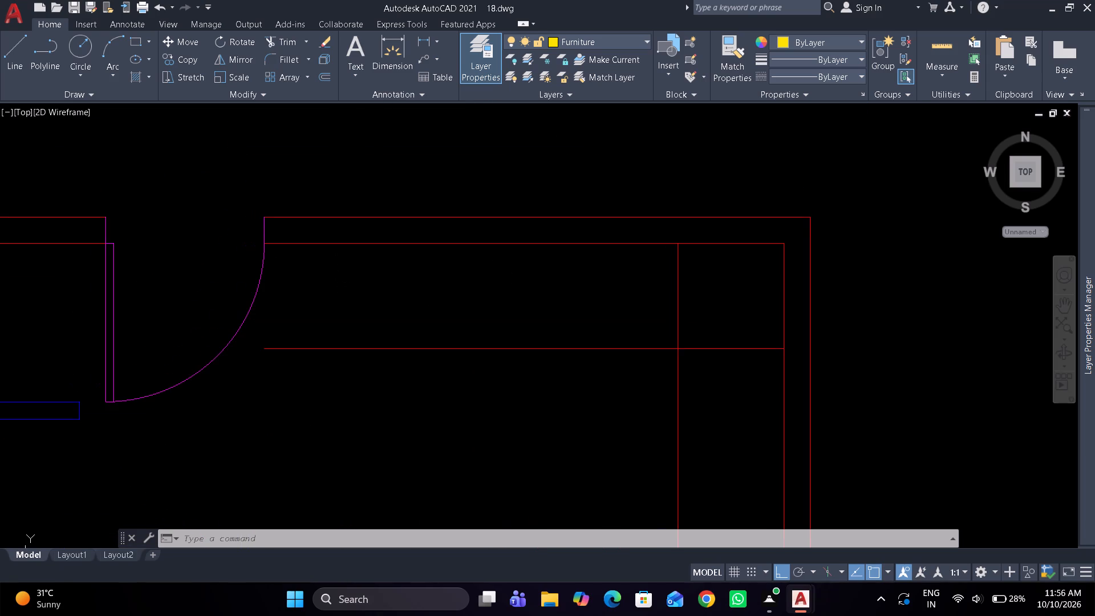
text(o 6")
key(Return)
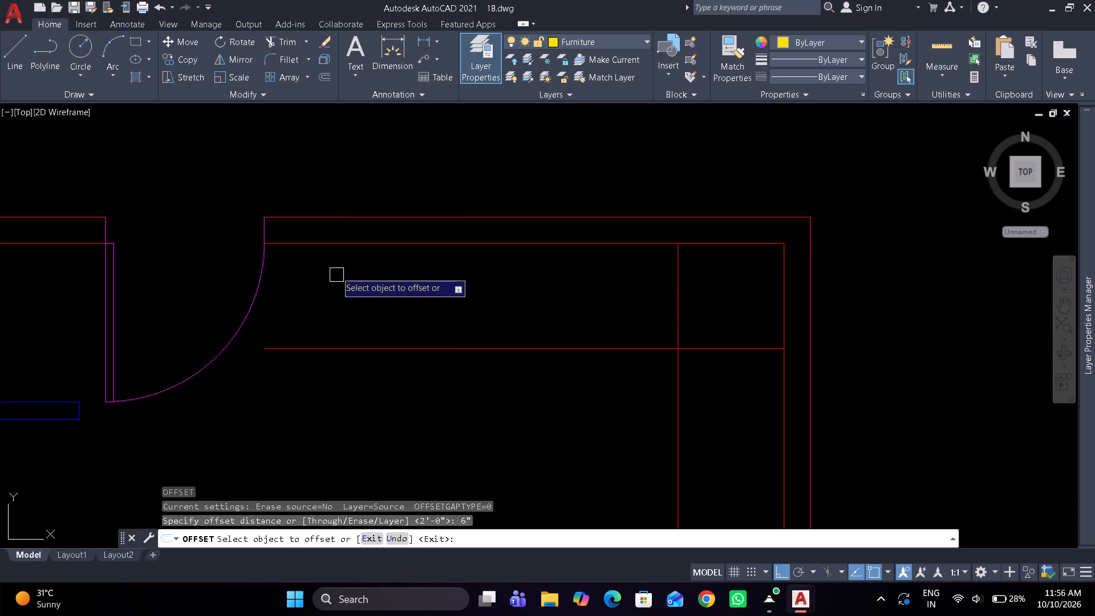
scroll(329, 258, up, 1)
click(227, 209)
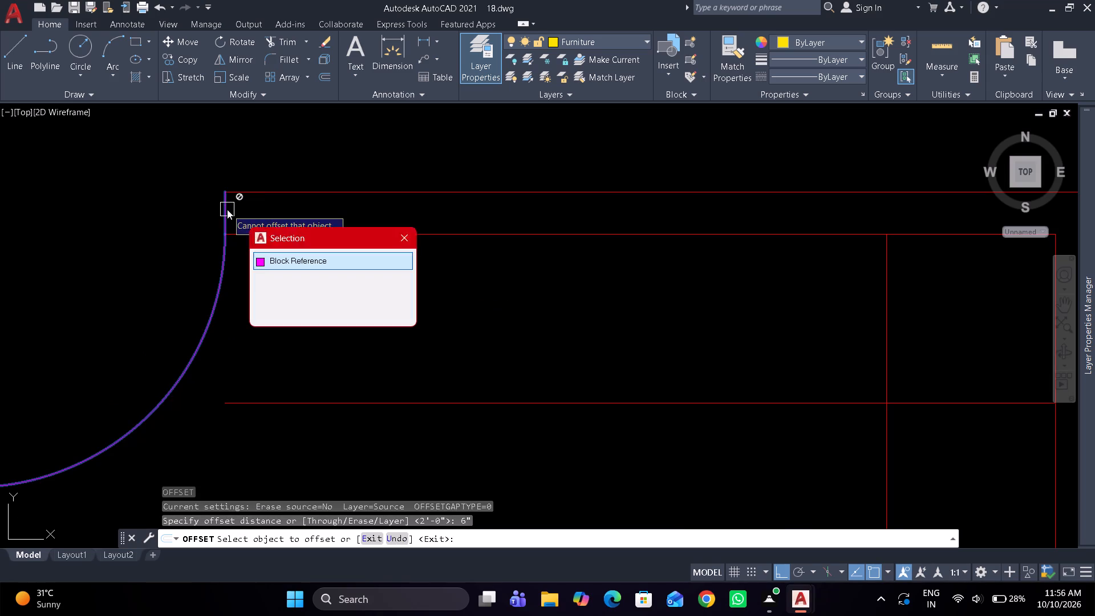
click(291, 275)
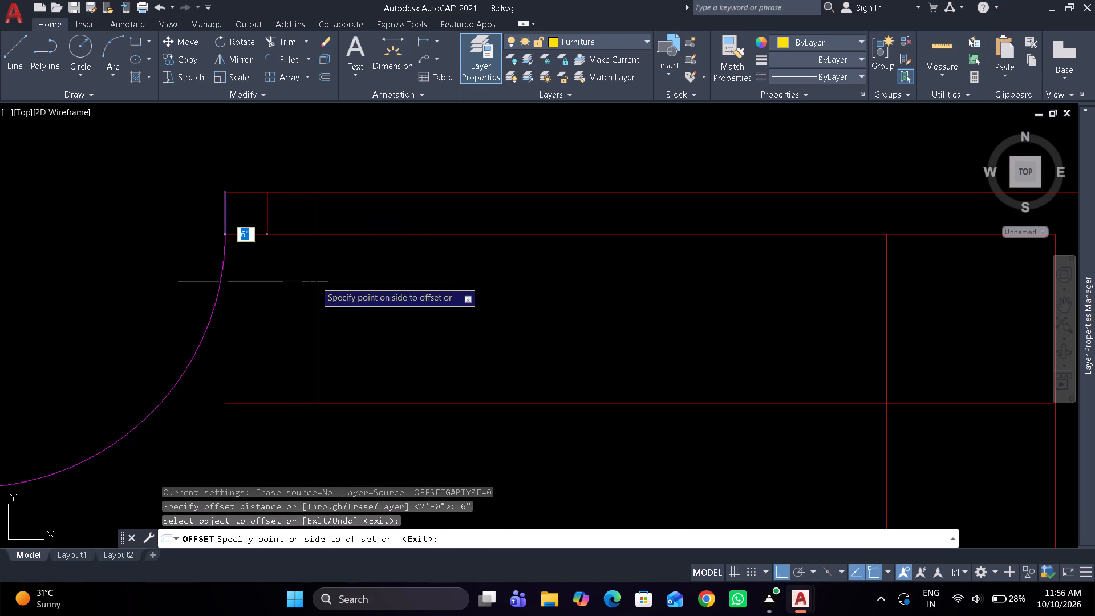
click(331, 286)
key(space)
Extend the 6" offset line south to the front edge line of the north counter.
text(ex)
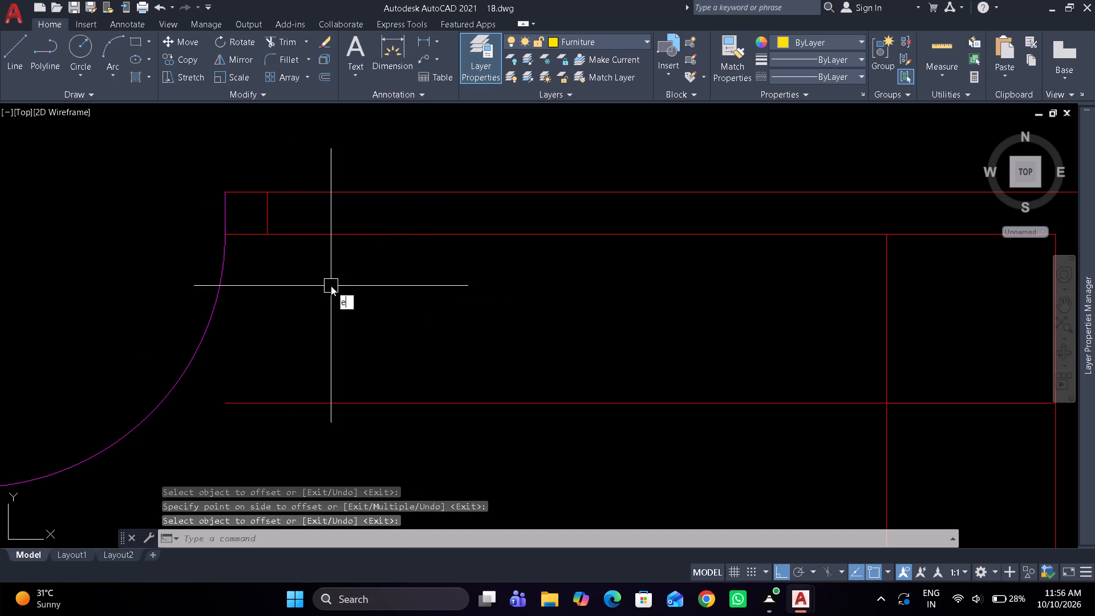
key(space)
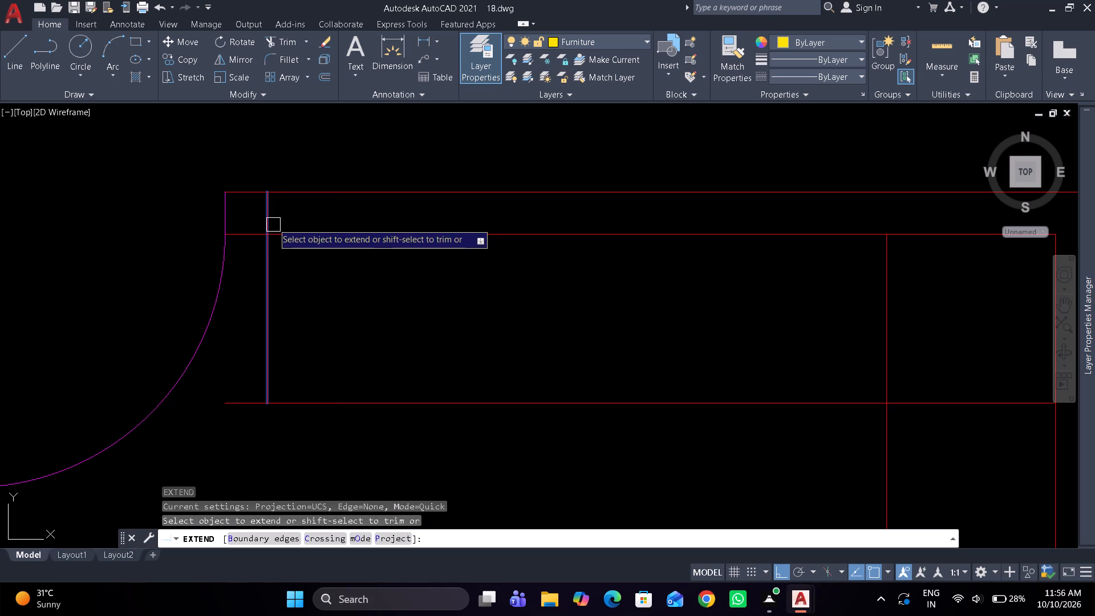
click(273, 222)
key(space)
Trim the counter lines past the 6" offset line, inside the wall thickness and at the inner corner, leaving a clean L-shape.
text(tr)
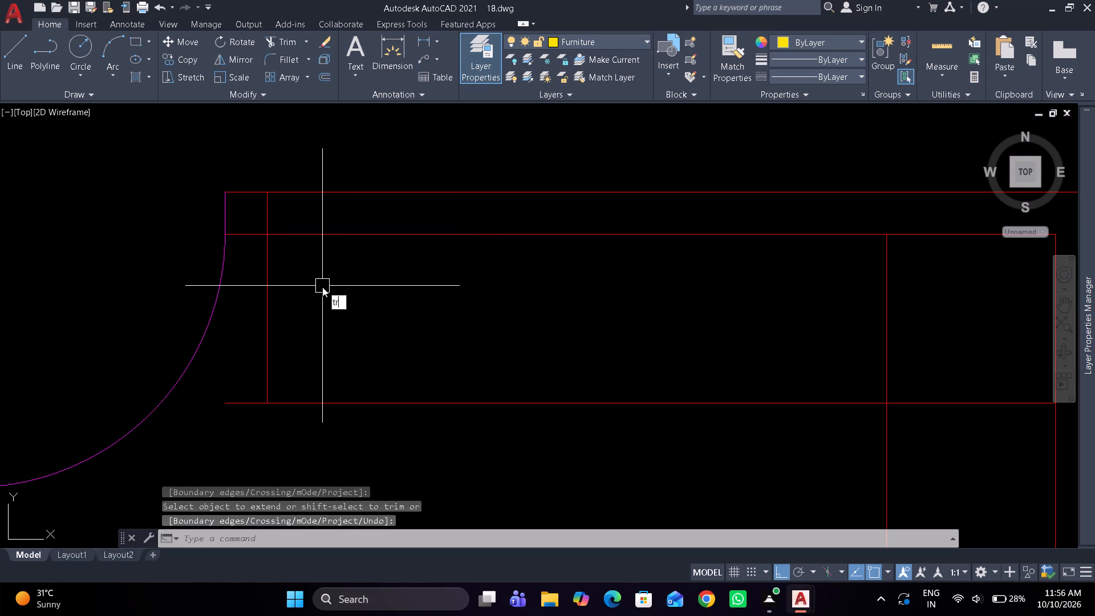
key(space)
drag(254, 409, 249, 403)
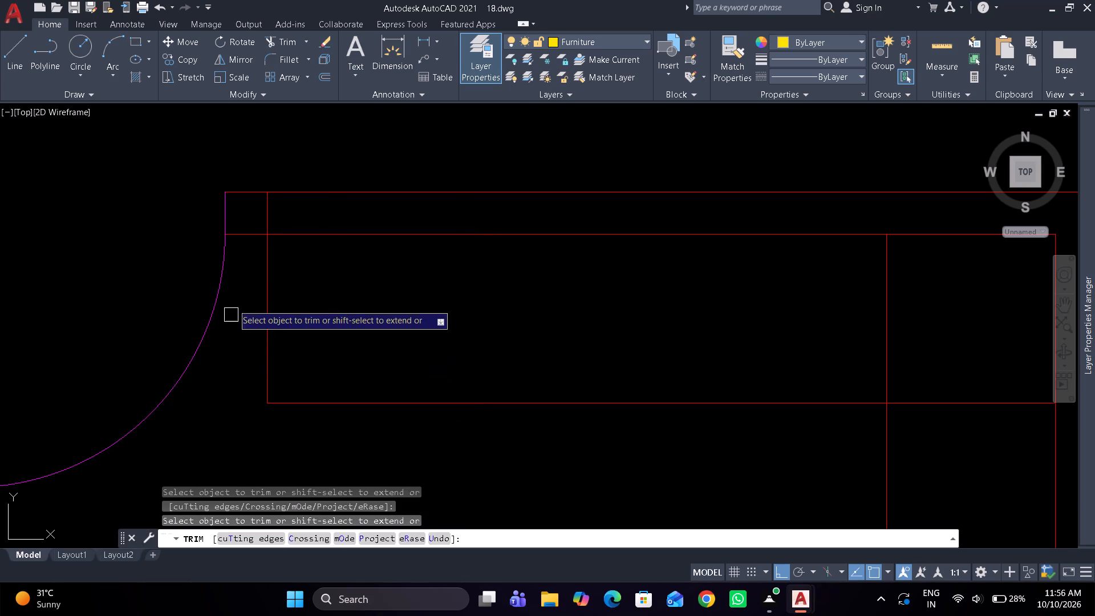
click(270, 219)
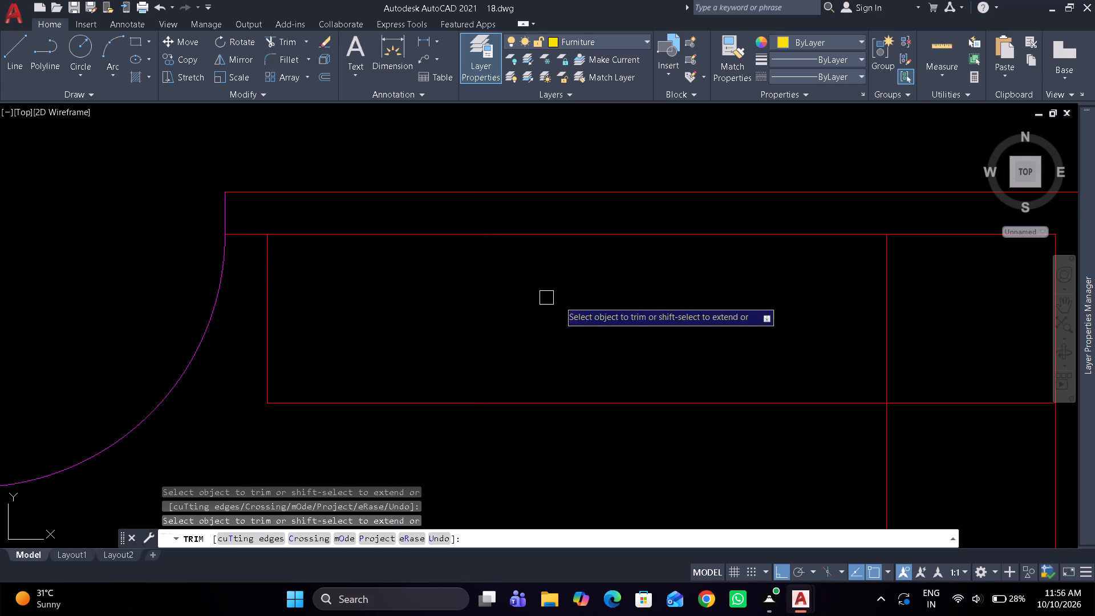
middle_drag(602, 301, 485, 256)
drag(676, 266, 798, 368)
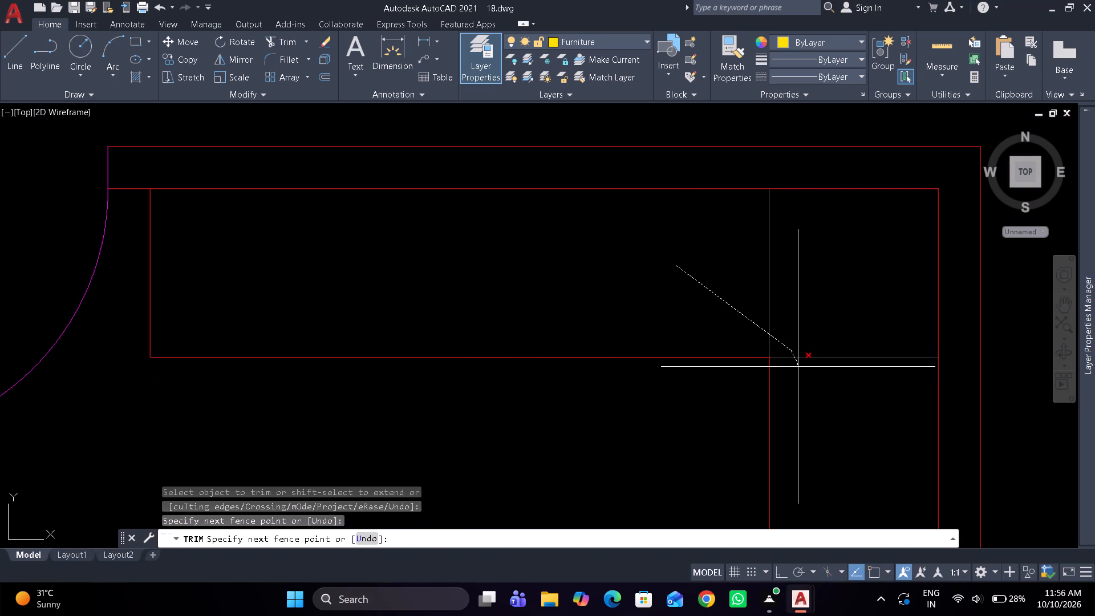
drag(798, 368, 800, 372)
key(space)
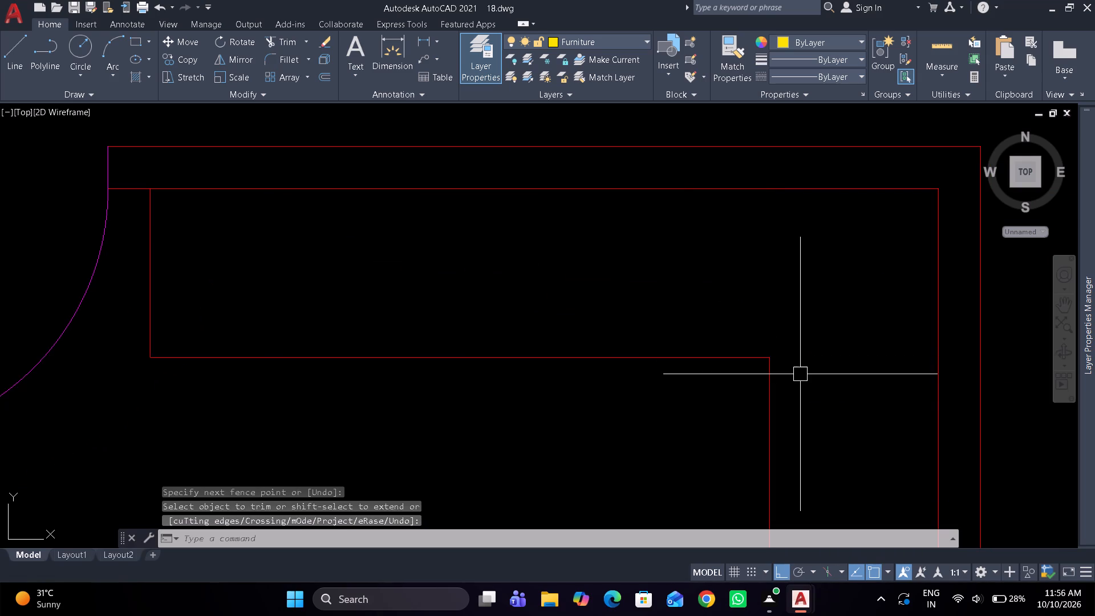
click(801, 376)
key(Escape)
Select the three edge lines of the L-shaped counter in the northeast room.
scroll(798, 369, down, 1)
drag(802, 384, 729, 330)
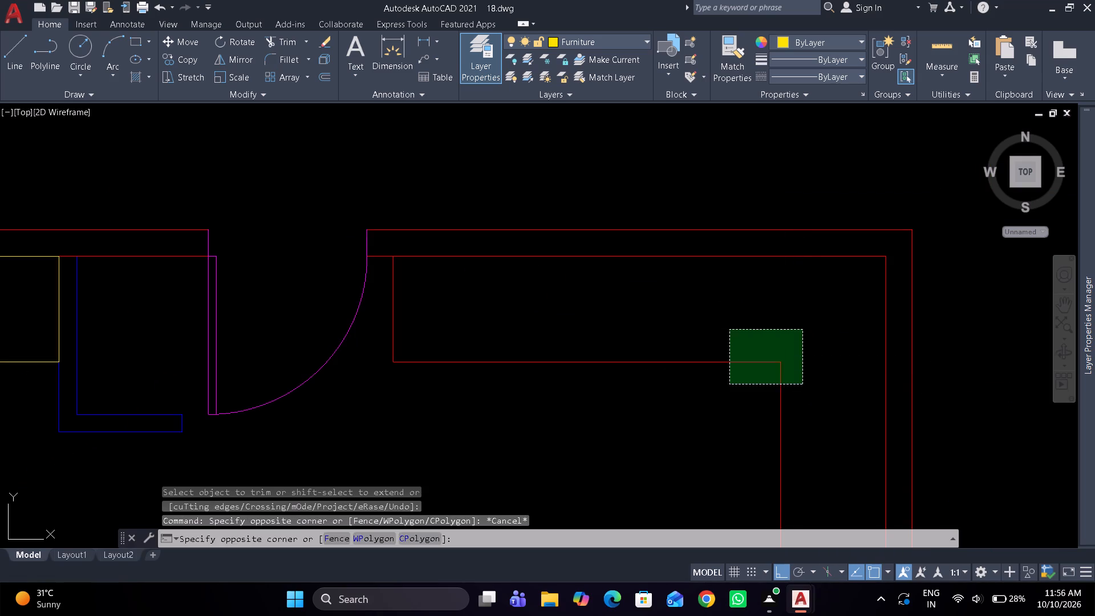
click(690, 305)
click(392, 322)
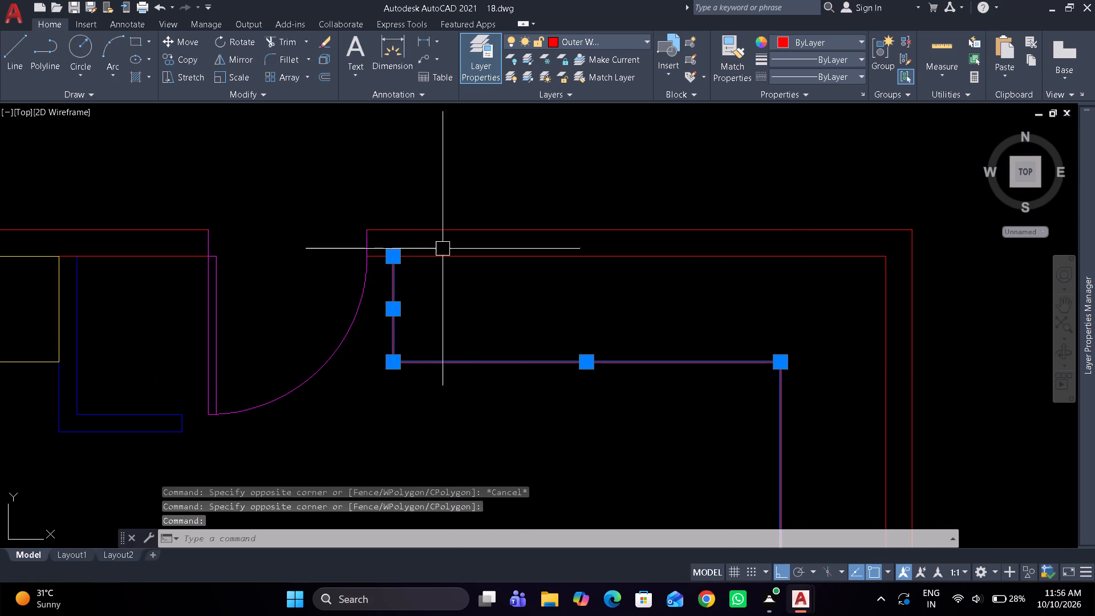
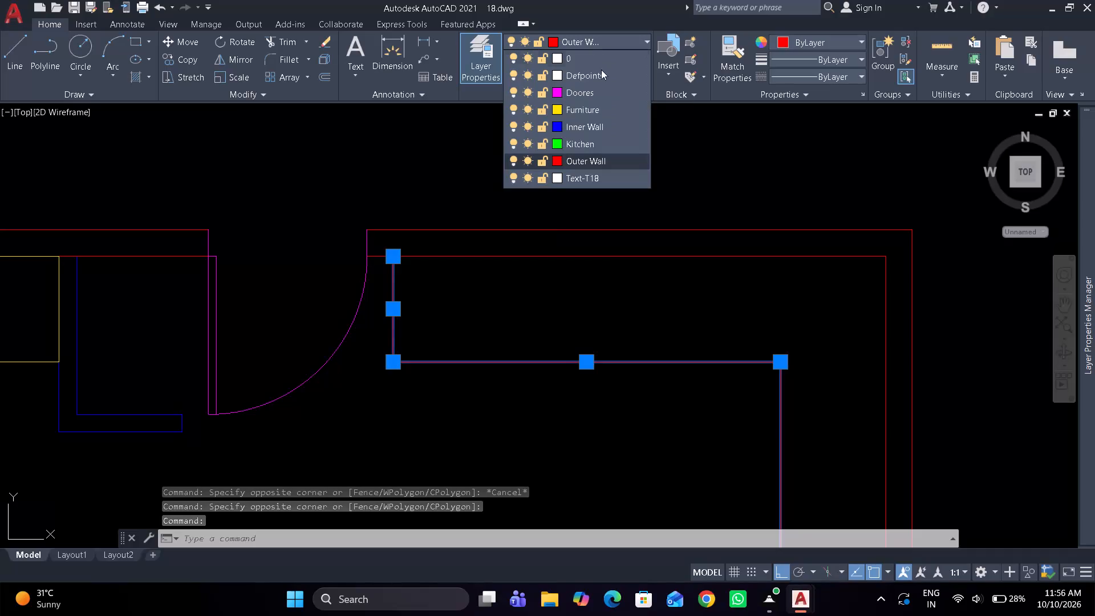
Change the selected L-shaped counter lines from the Outer Wall layer to the Kitchen layer.
click(602, 107)
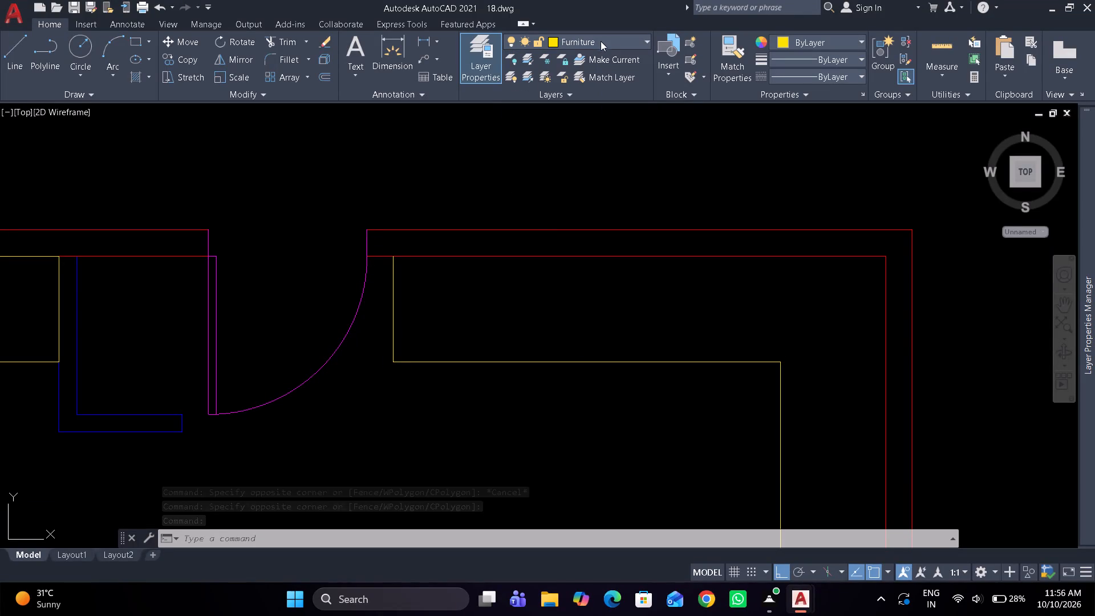
click(601, 38)
click(586, 140)
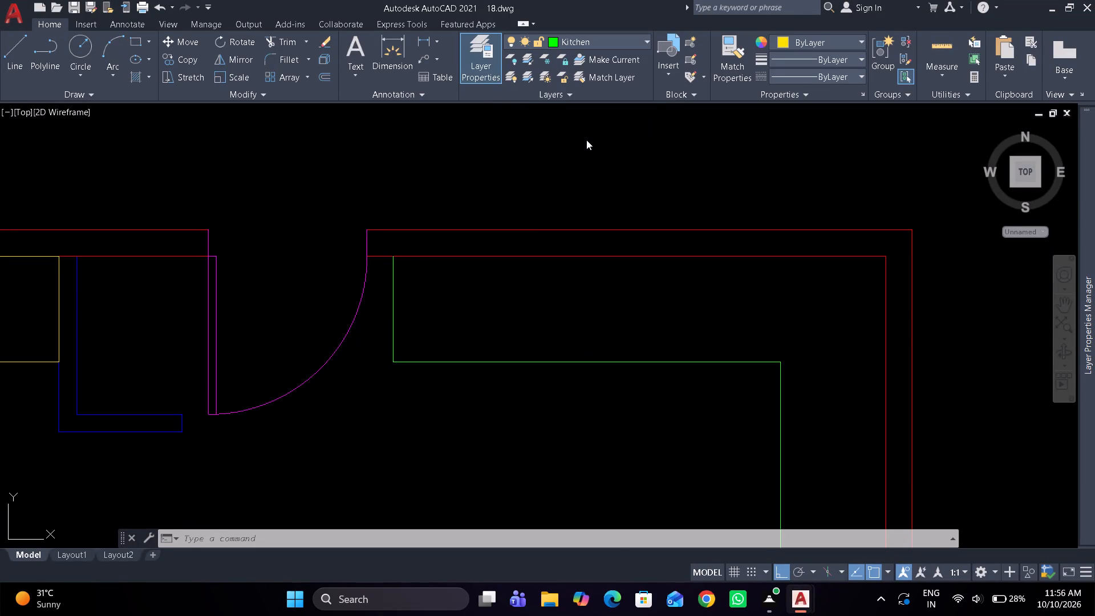
key(Escape)
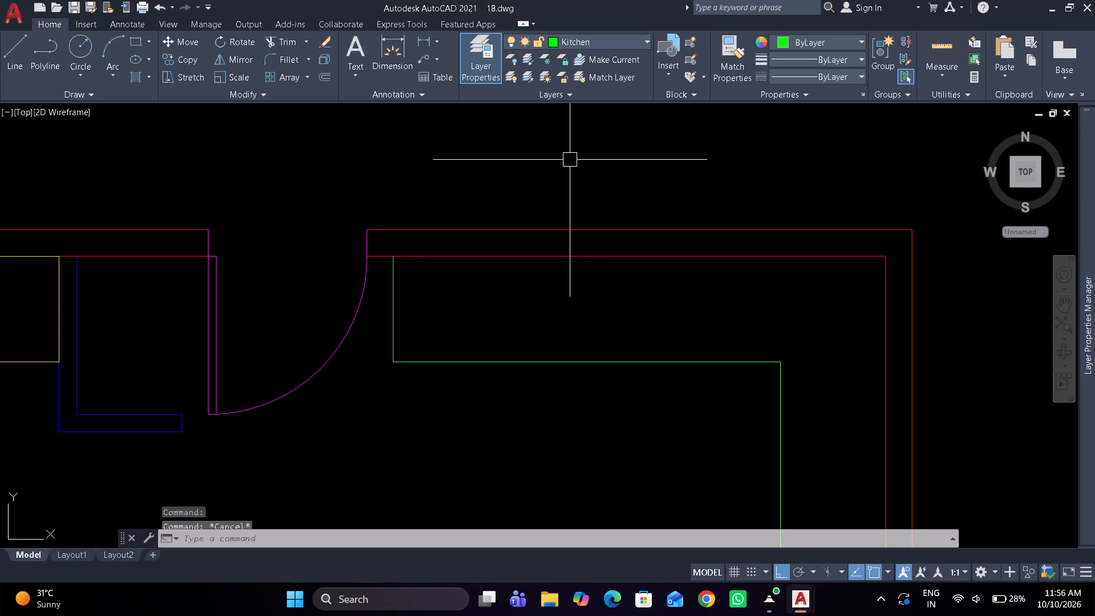
Make Kitchen the current drawing layer.
scroll(570, 160, down, 2)
scroll(570, 160, up, 1)
click(603, 41)
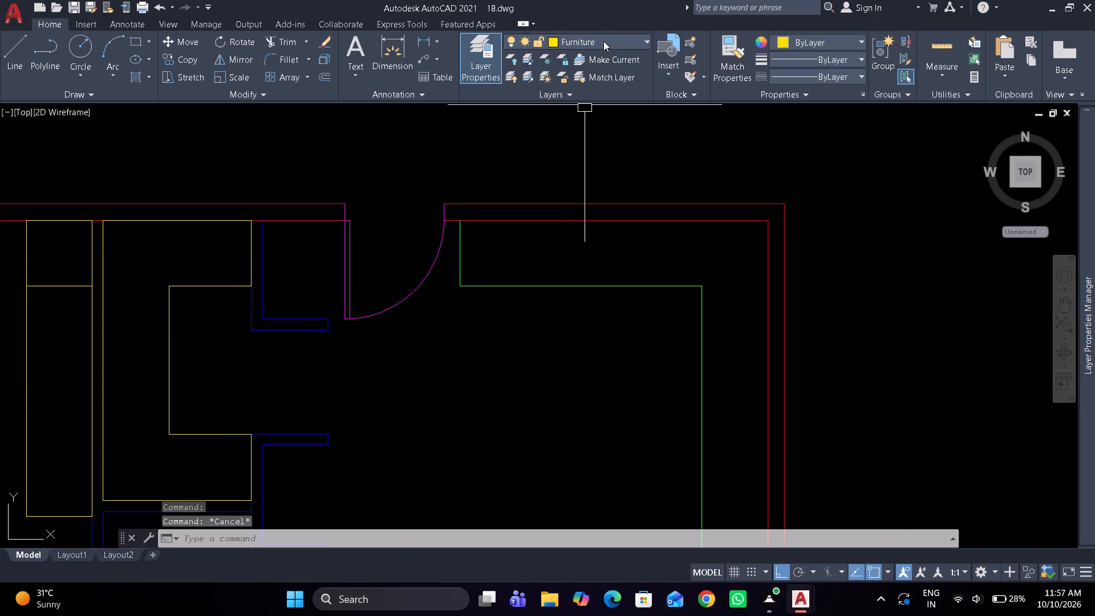
click(574, 145)
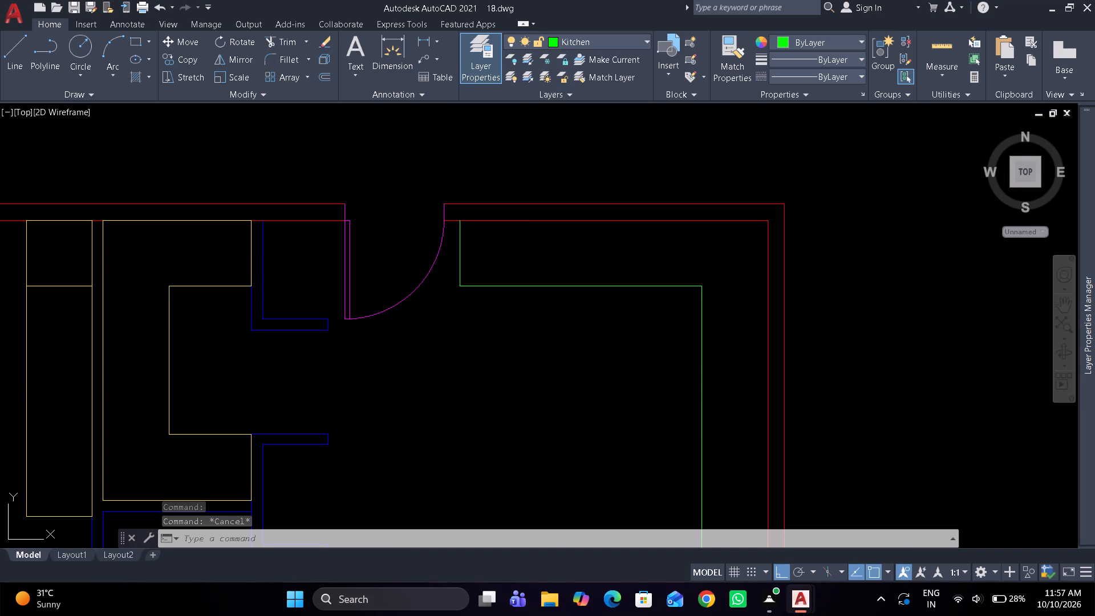
key(Escape)
key(Escape)
key(Escape)
key(Escape)
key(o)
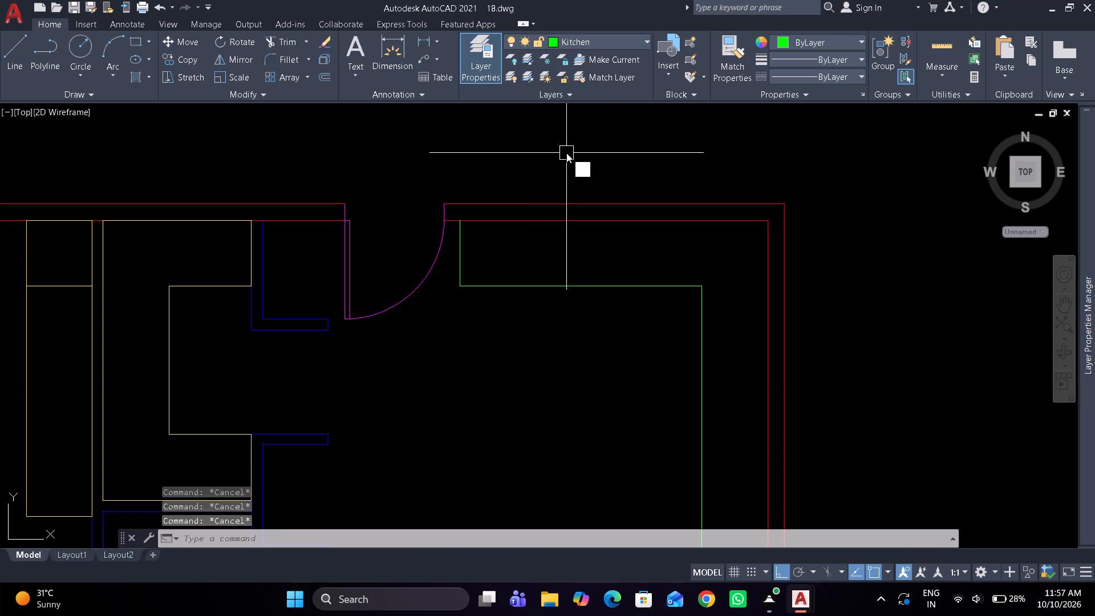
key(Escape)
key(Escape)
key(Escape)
Draw a polyline from the counter's end near the entrance along both outer walls' inner faces, closing back to the counter's far end.
text(pl)
key(space)
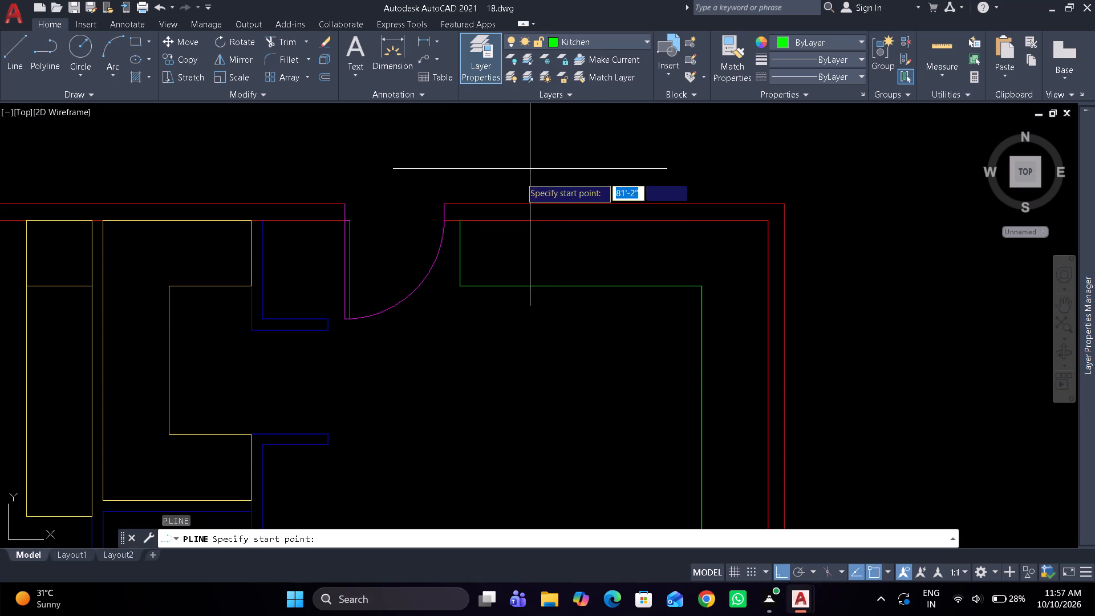
click(457, 225)
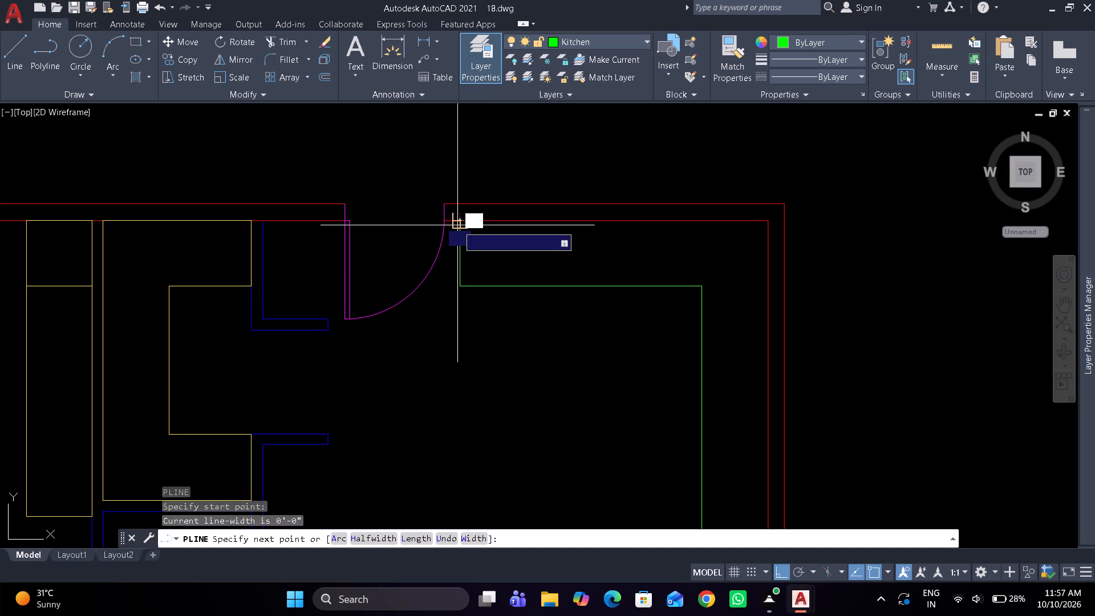
click(761, 223)
middle_drag(761, 290, 752, 263)
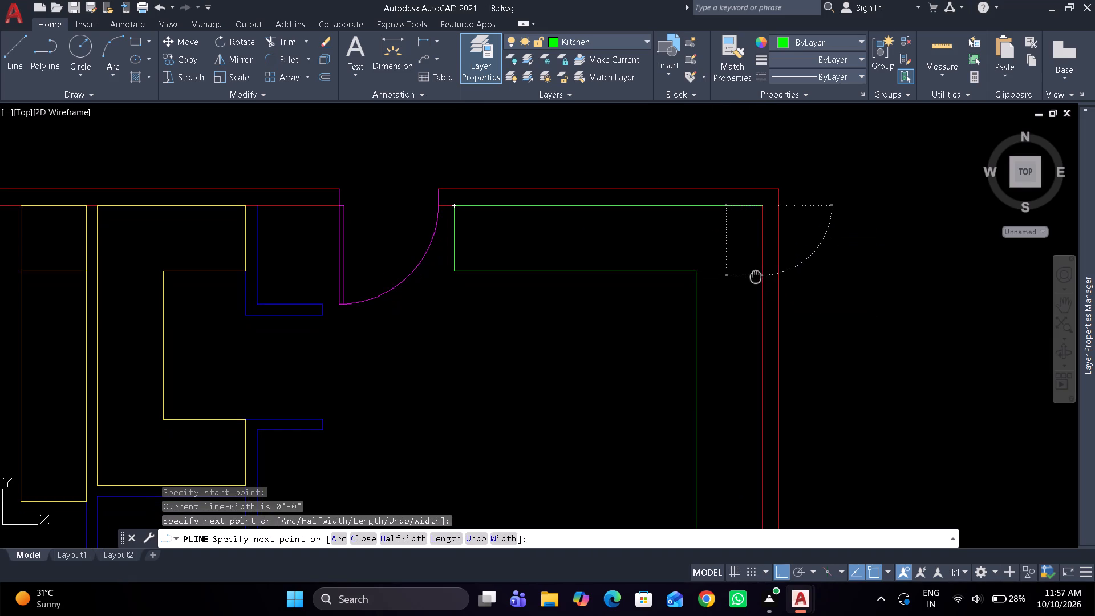
middle_drag(752, 263, 751, 263)
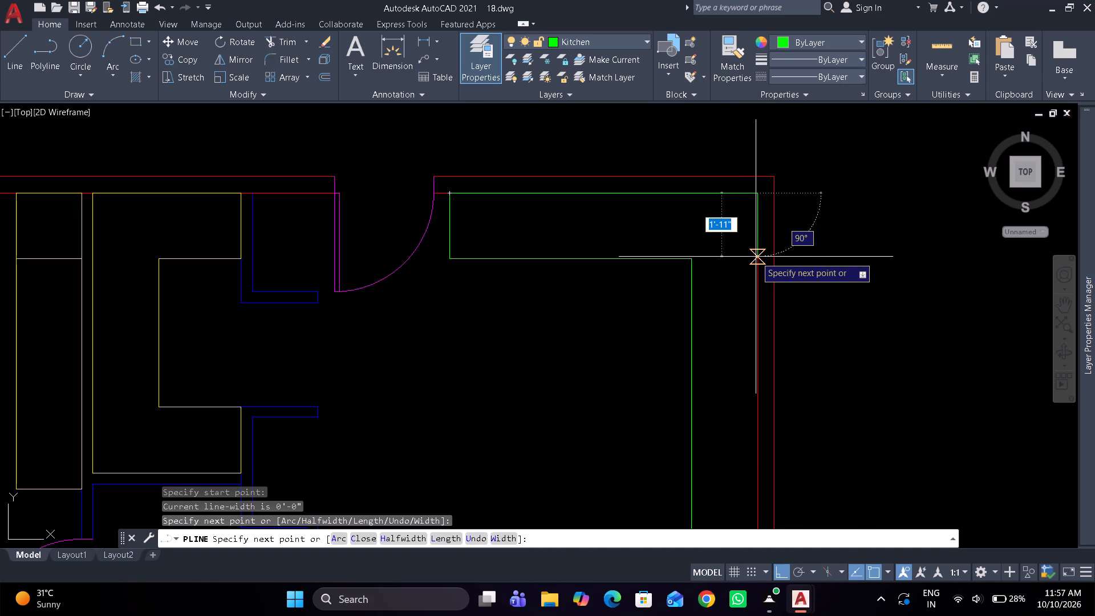
scroll(756, 257, down, 2)
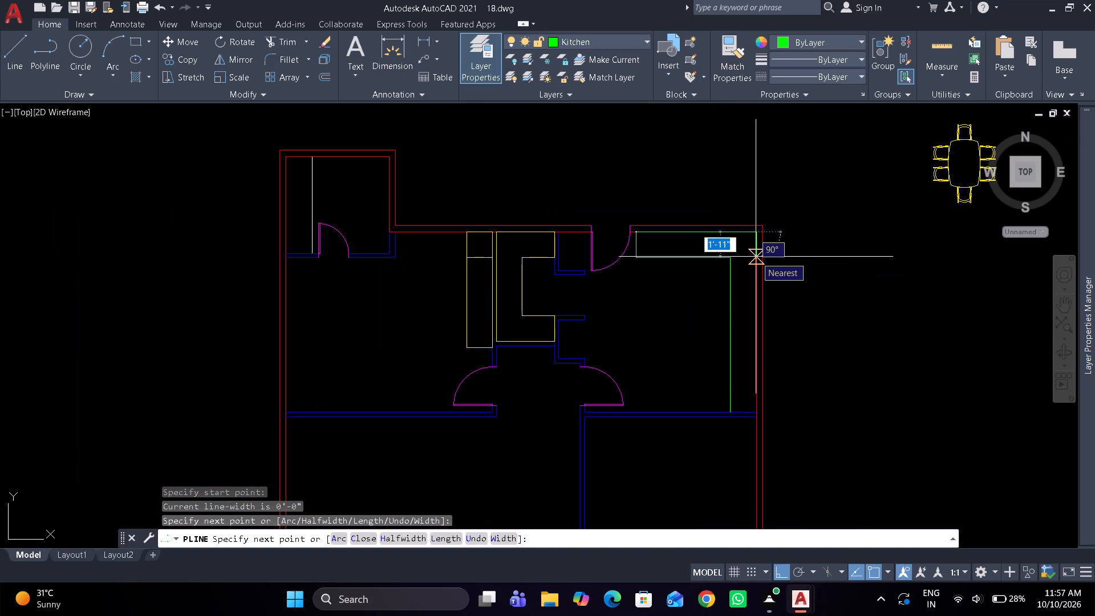
scroll(756, 257, down, 2)
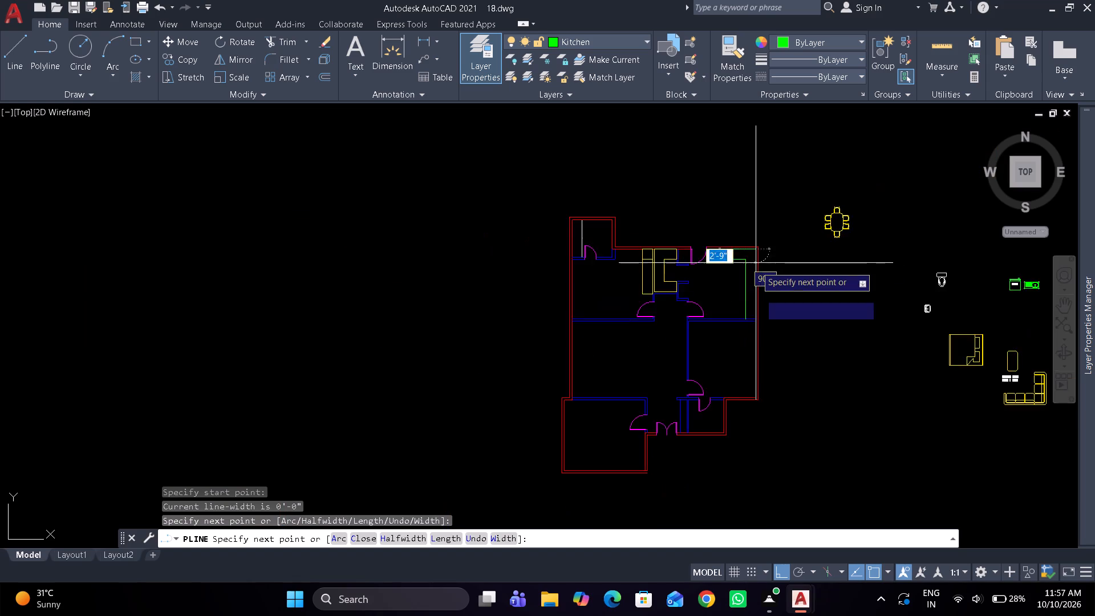
scroll(761, 303, up, 3)
scroll(756, 349, up, 2)
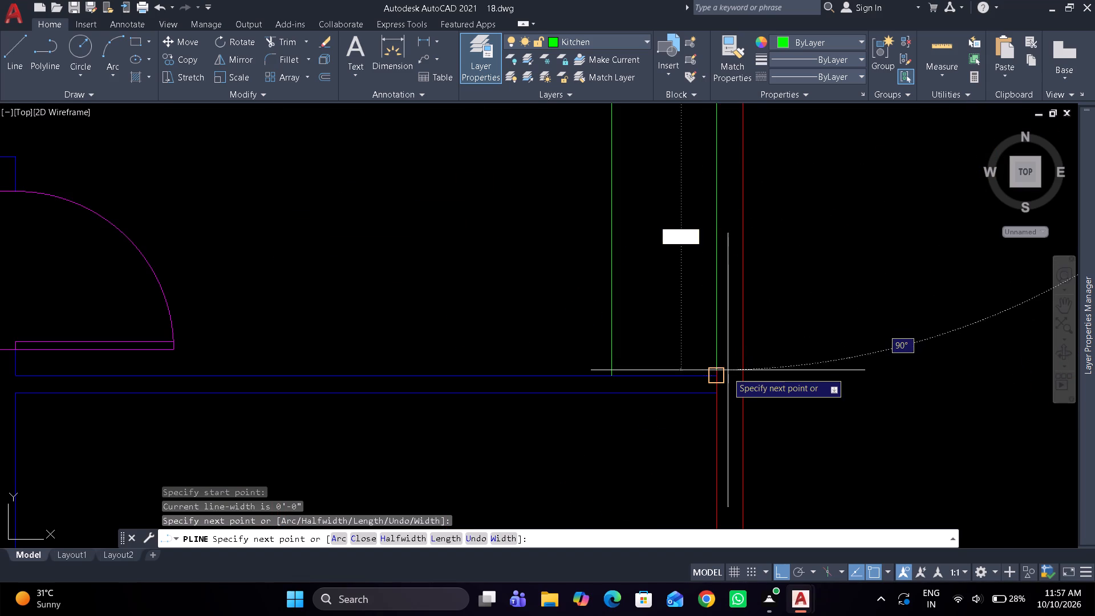
click(724, 374)
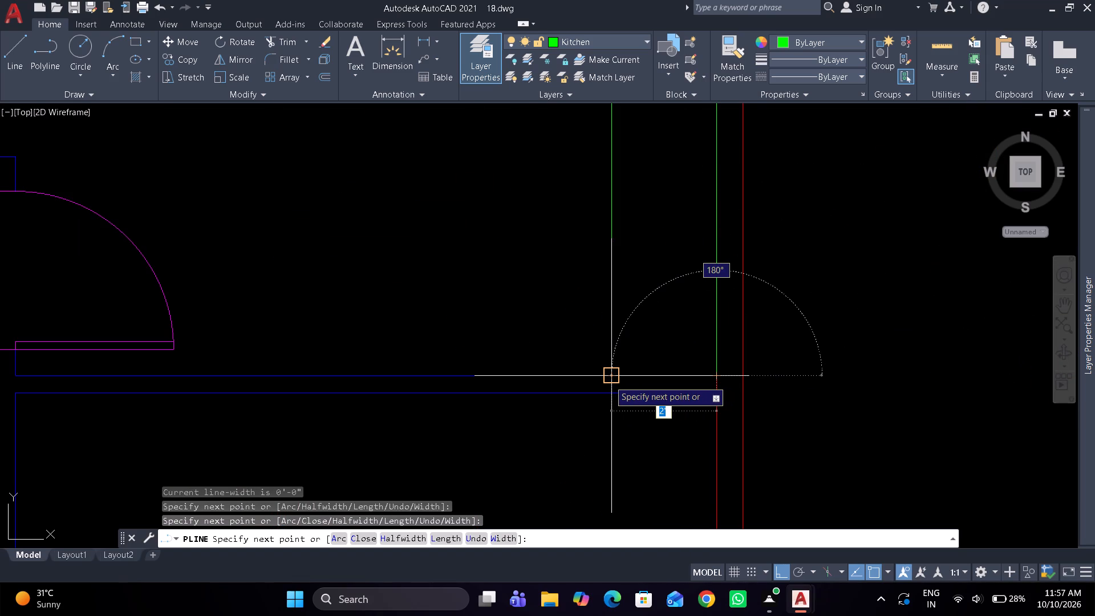
click(605, 377)
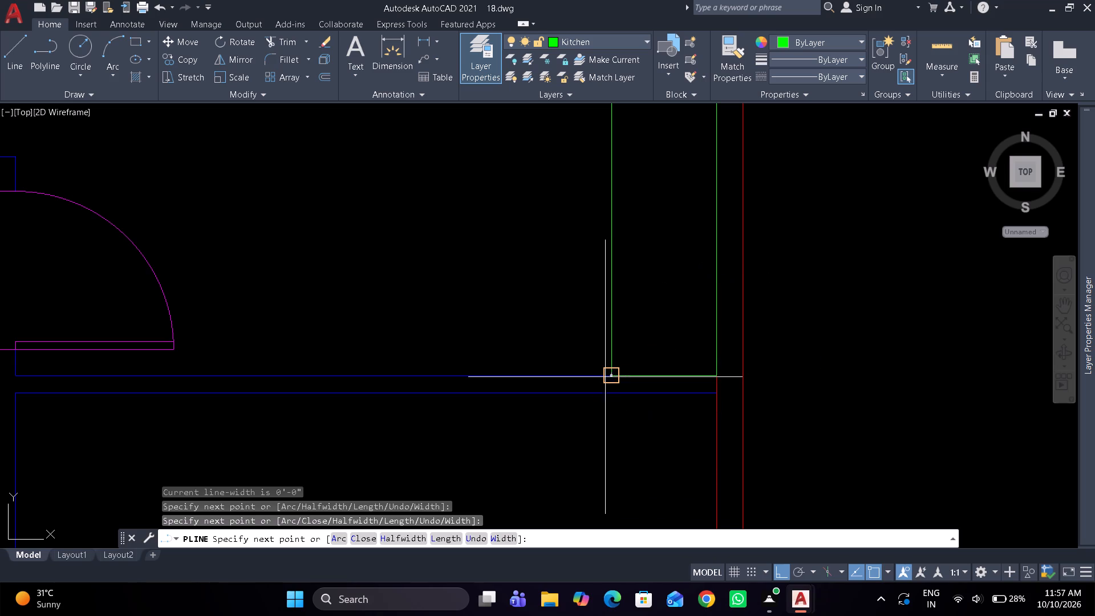
key(space)
Join the new wall-side polyline with the three front and end lines of the counter into one outline.
click(629, 380)
scroll(630, 316, down, 2)
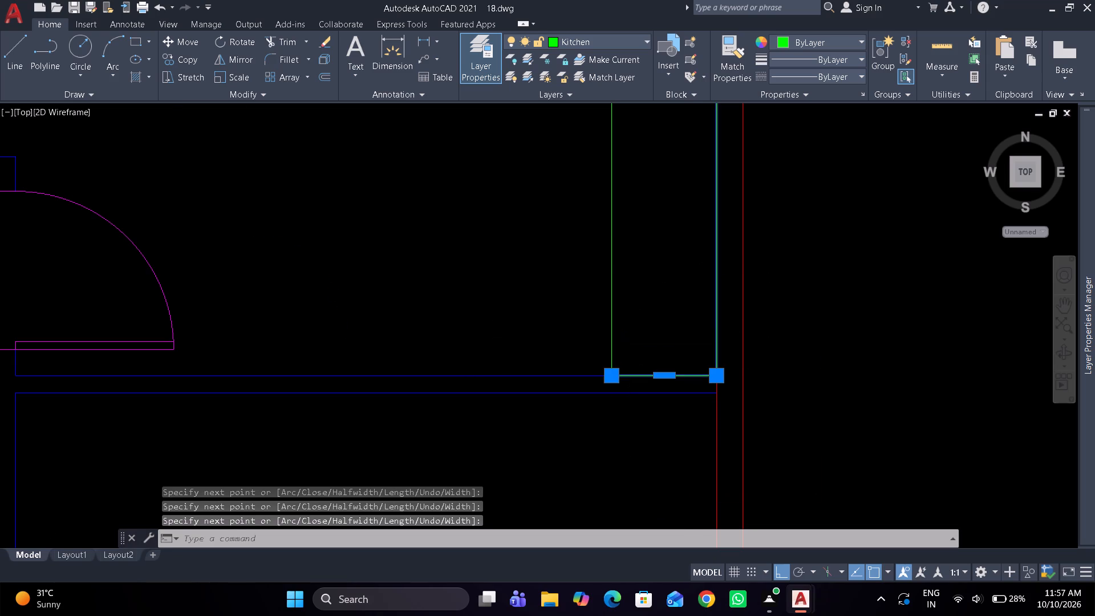
middle_drag(630, 325, 630, 456)
scroll(623, 409, down, 1)
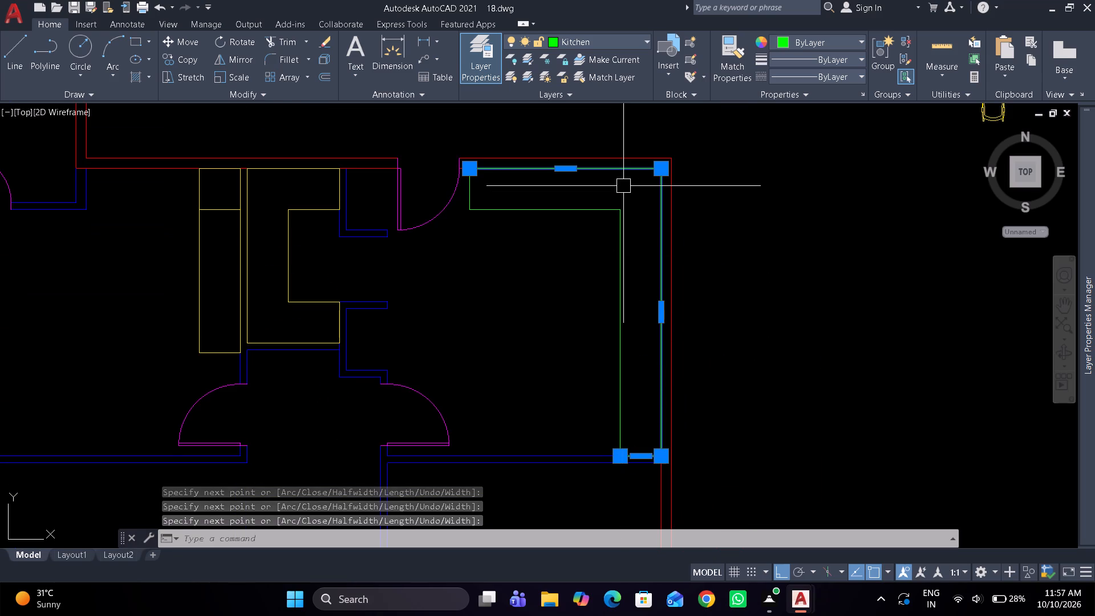
scroll(623, 186, up, 1)
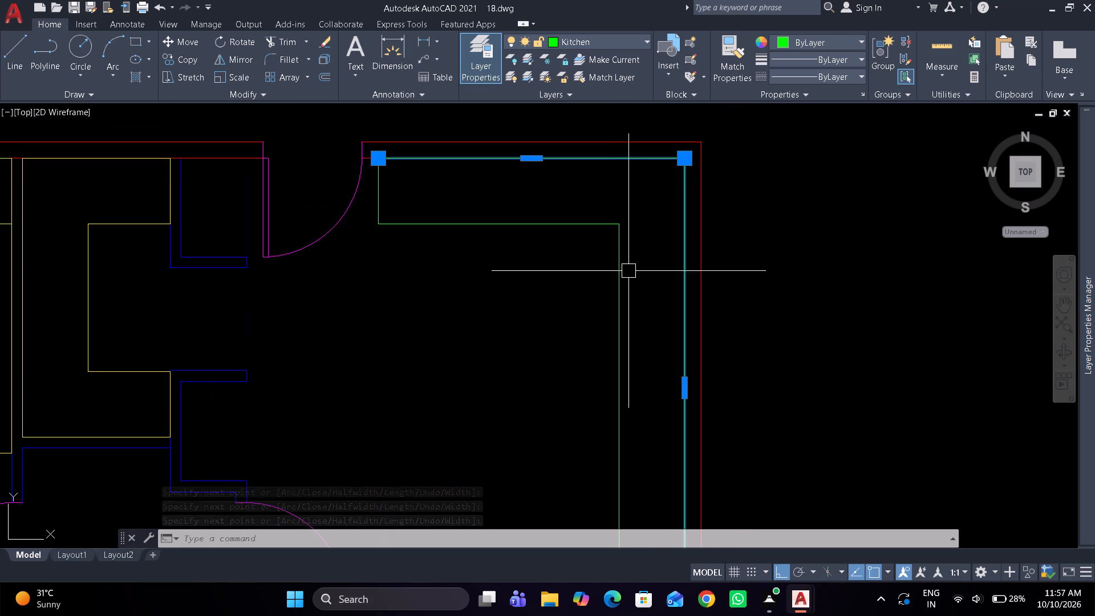
drag(643, 253, 613, 212)
click(563, 177)
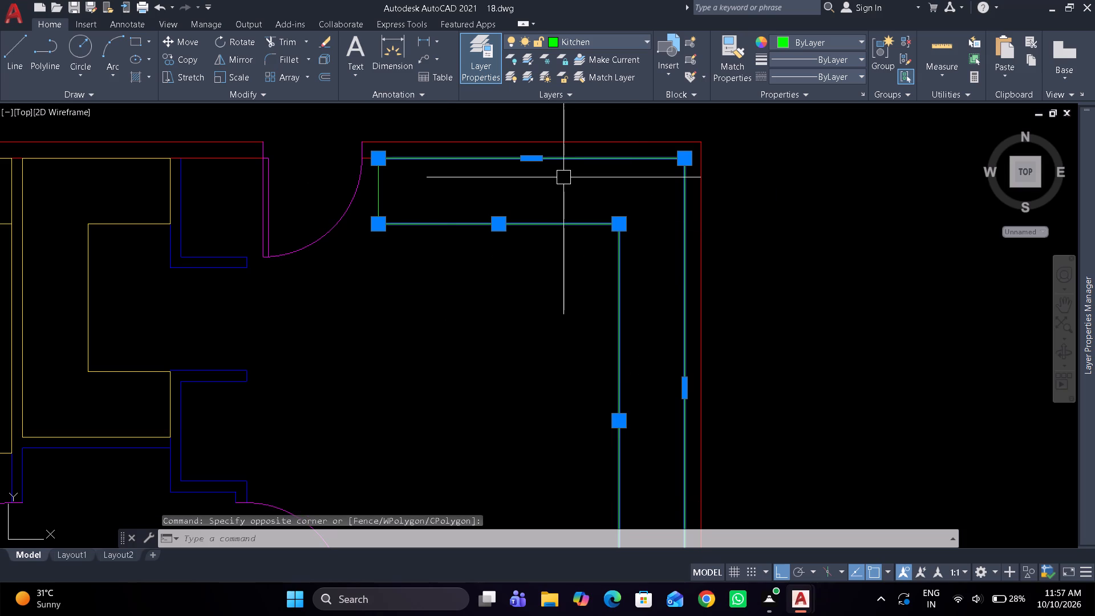
click(372, 202)
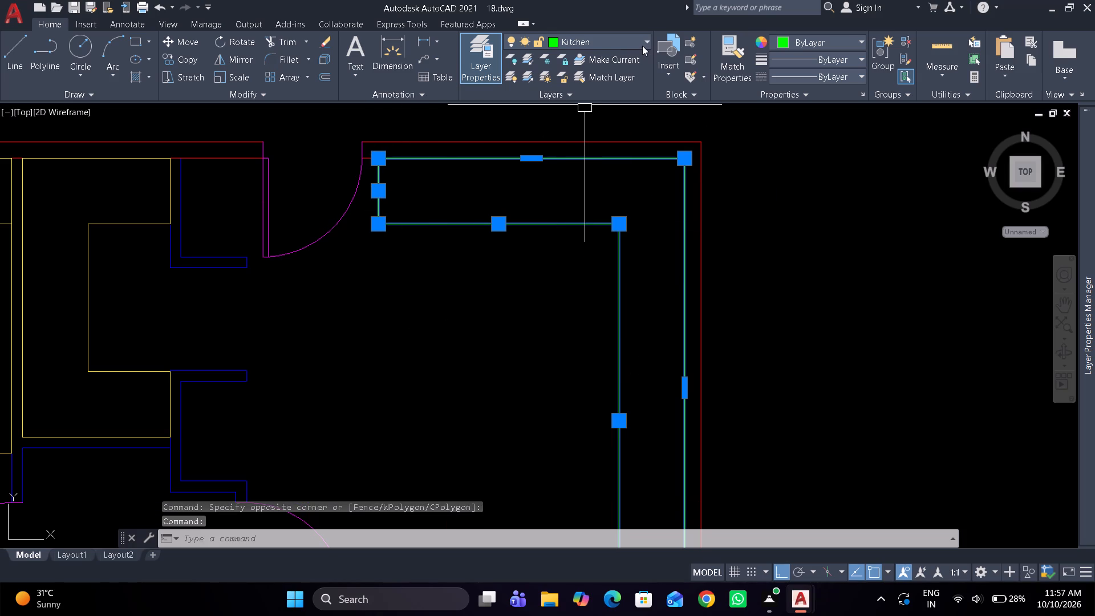
click(625, 43)
click(625, 43)
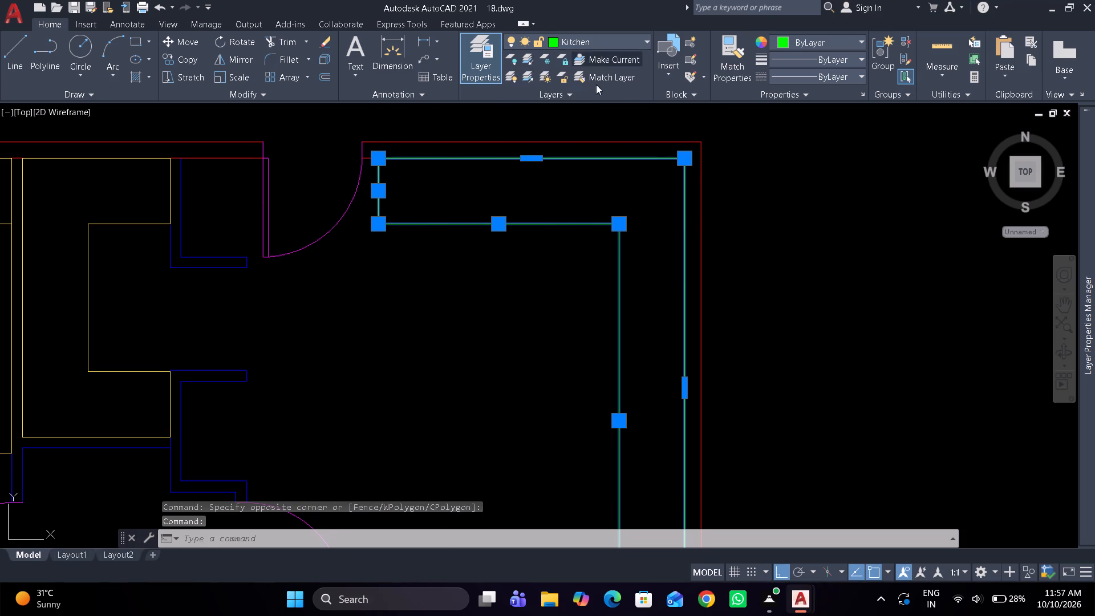
text(j)
key(space)
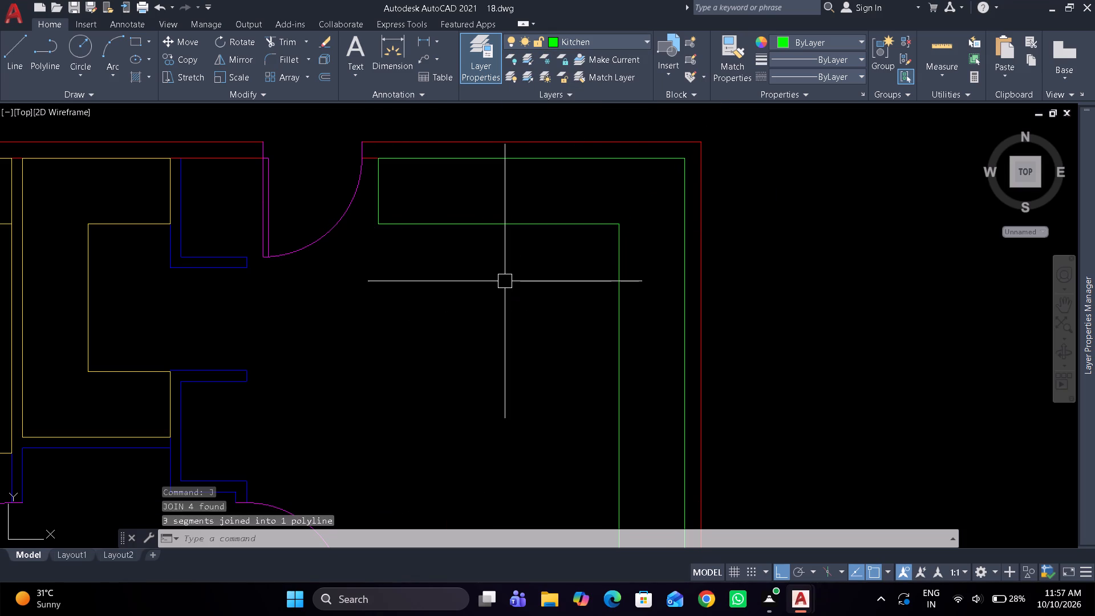
Stretch the short end edge of the counter's long leg 2'9" upward, away from the blue inner wall.
scroll(513, 265, down, 1)
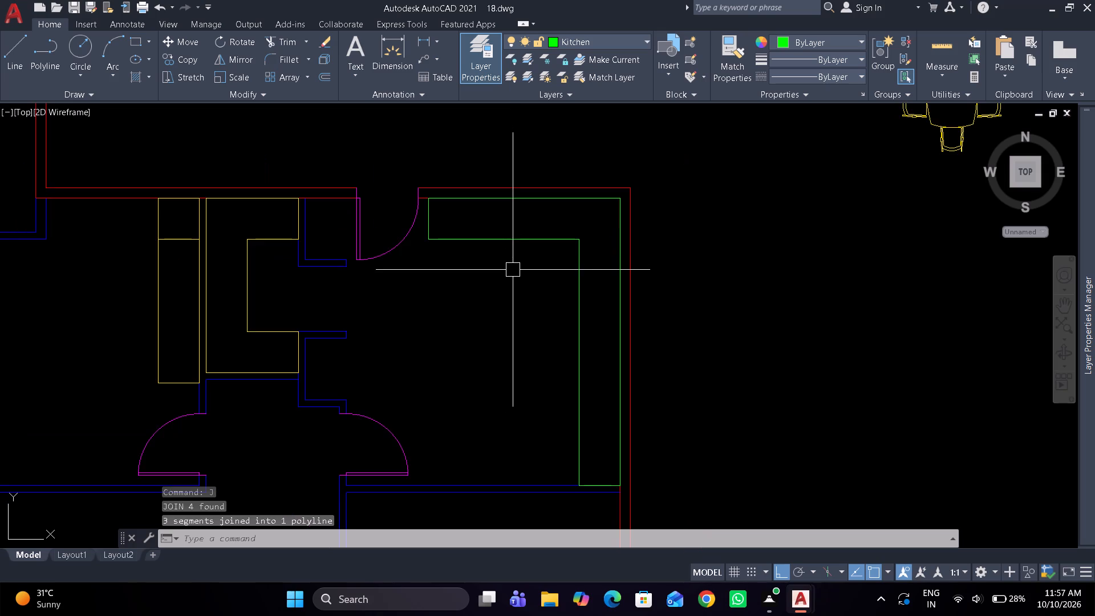
middle_drag(513, 279, 514, 204)
scroll(516, 210, down, 1)
scroll(540, 265, up, 1)
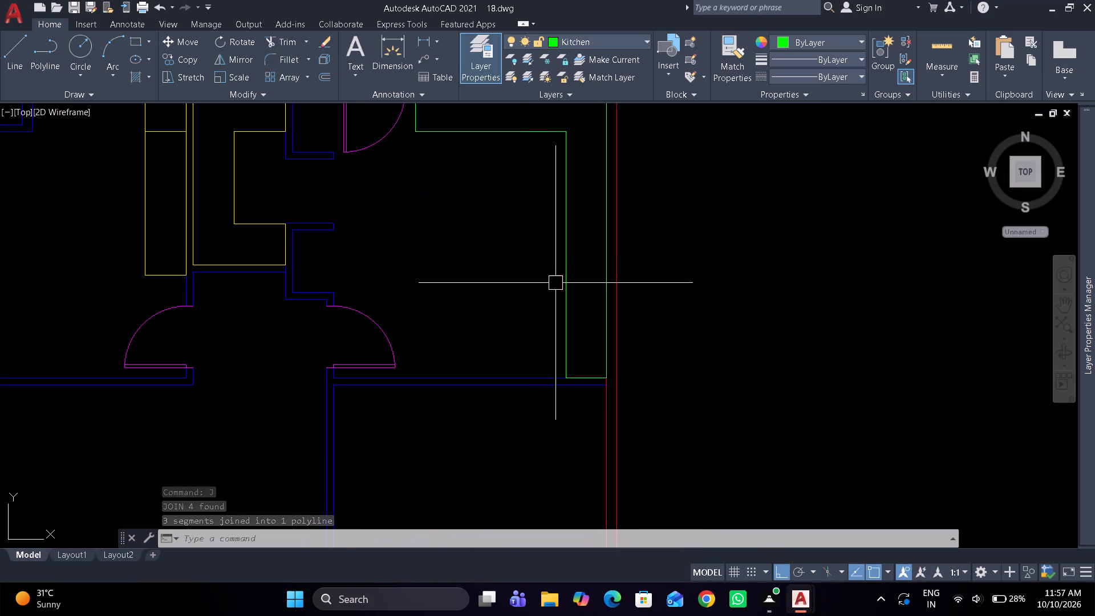
click(565, 294)
scroll(592, 352, up, 2)
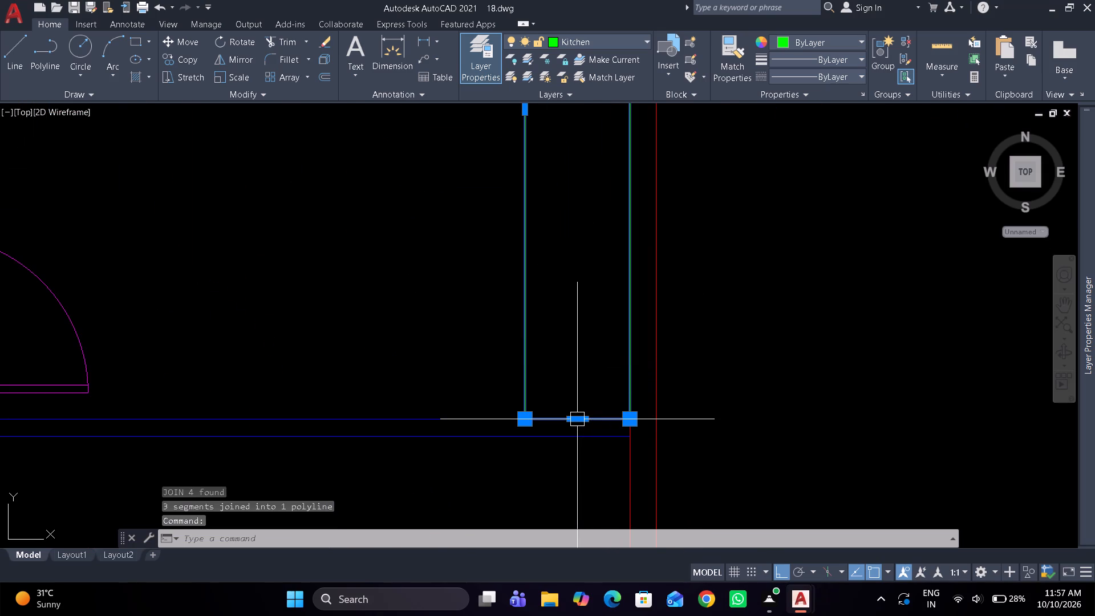
drag(578, 427, 578, 405)
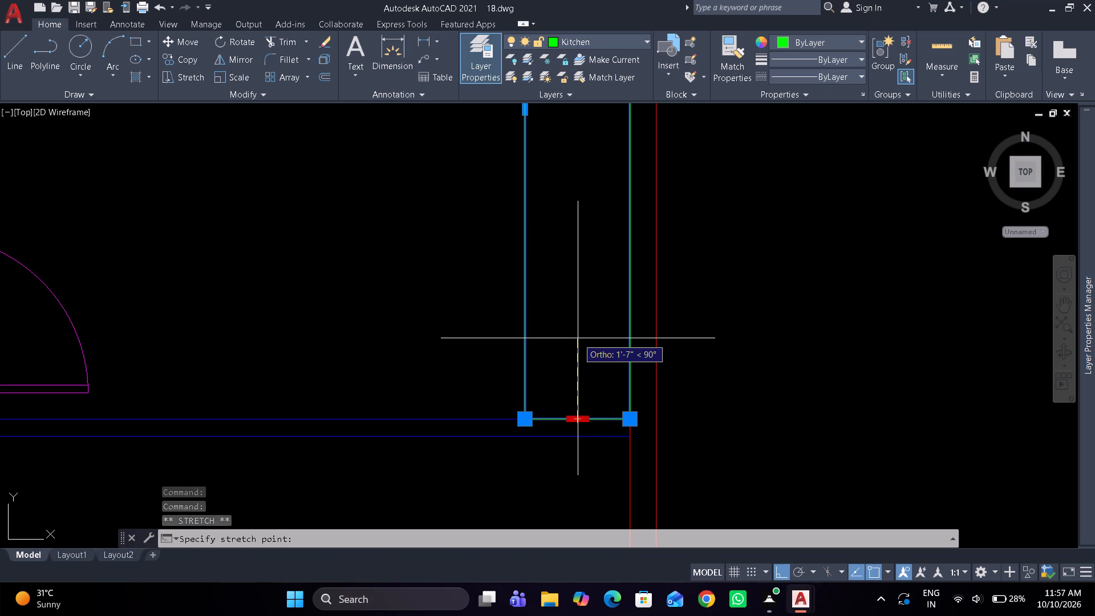
text(2'9")
key(Return)
key(Escape)
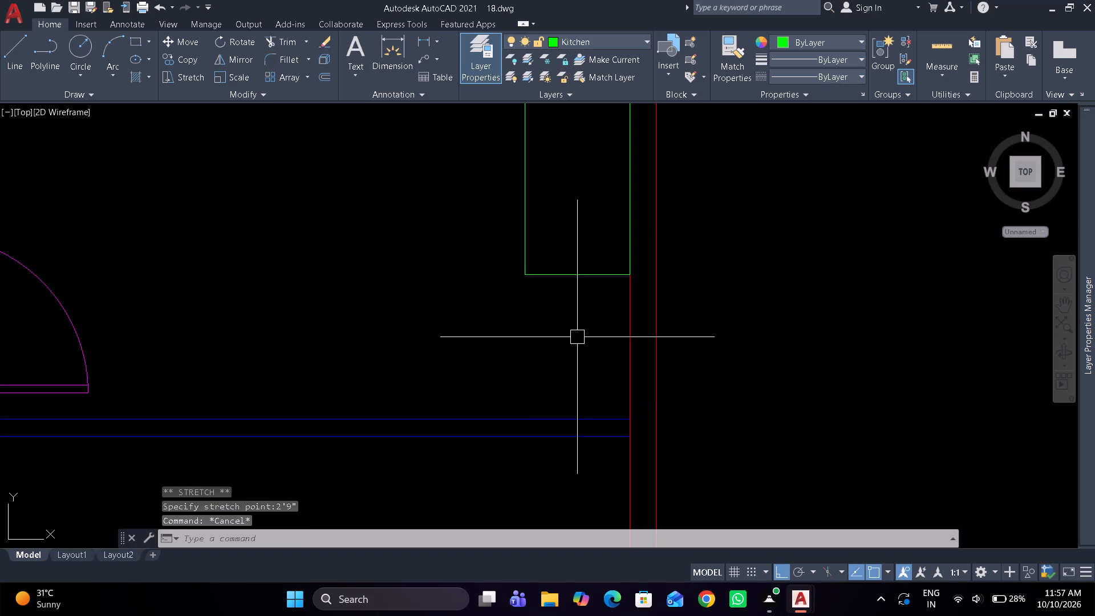
Rotate the kitchen sink block beside the fridge by 180° so its tap faces up.
scroll(562, 311, down, 4)
middle_drag(552, 333, 546, 342)
scroll(566, 345, down, 1)
scroll(766, 346, up, 1)
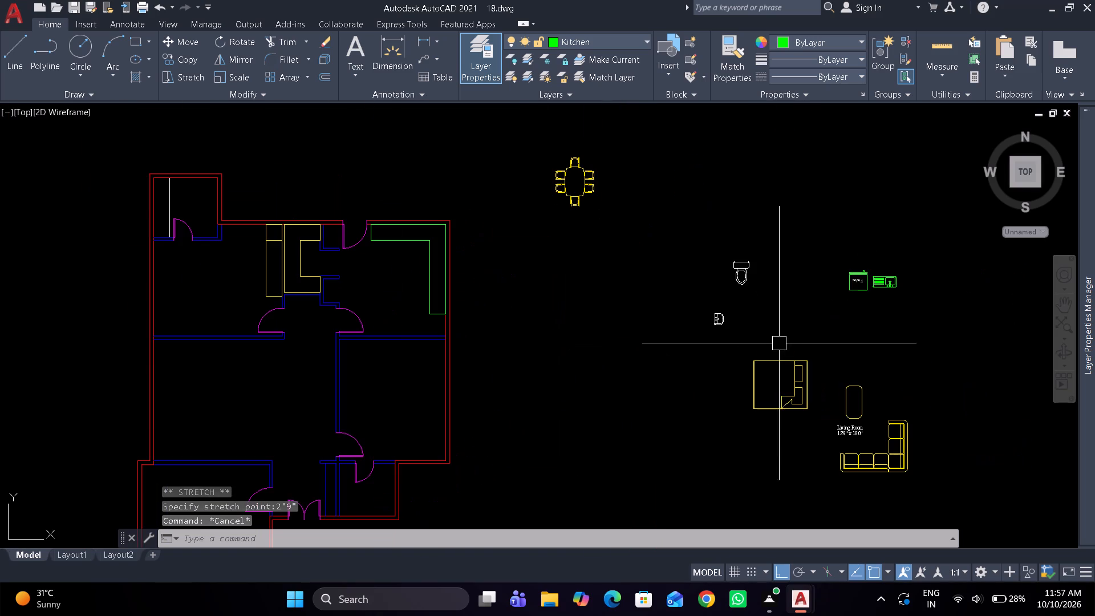
scroll(870, 290, up, 1)
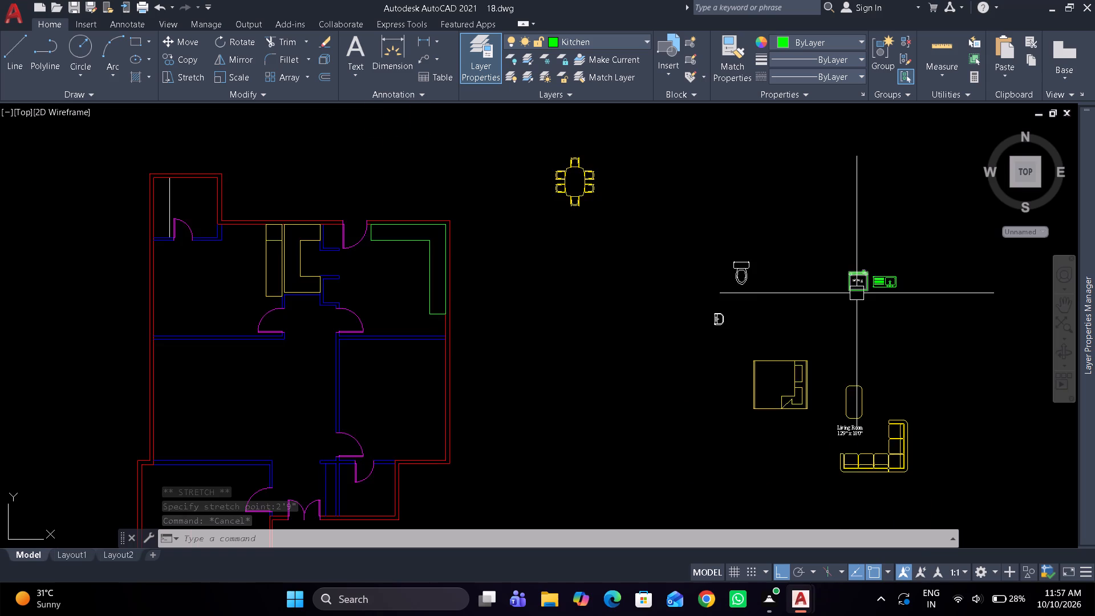
scroll(879, 289, up, 2)
click(893, 283)
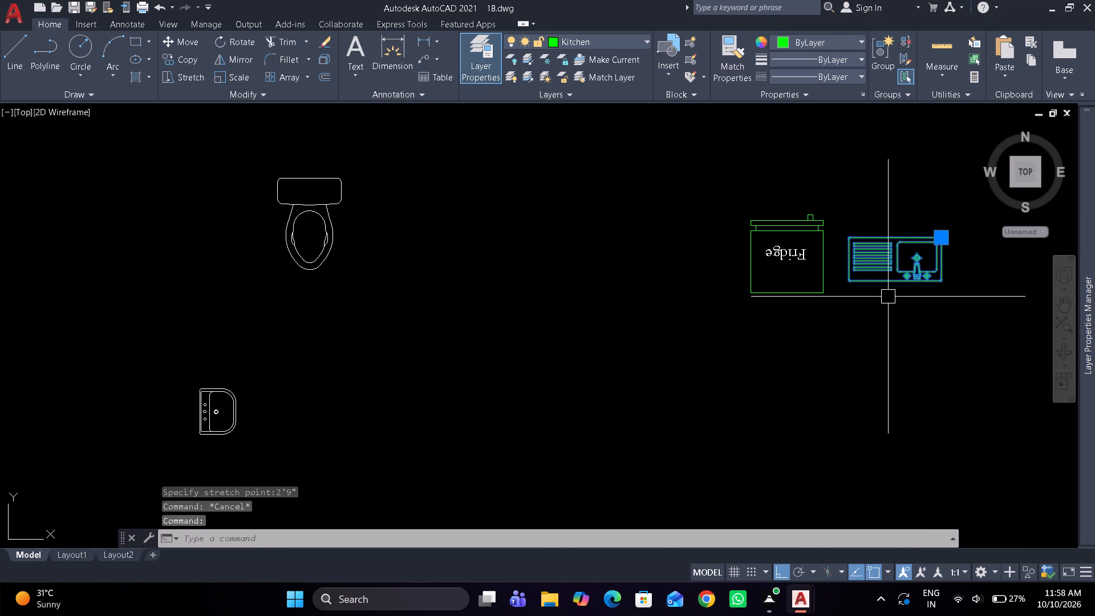
text(ro)
key(space)
click(897, 267)
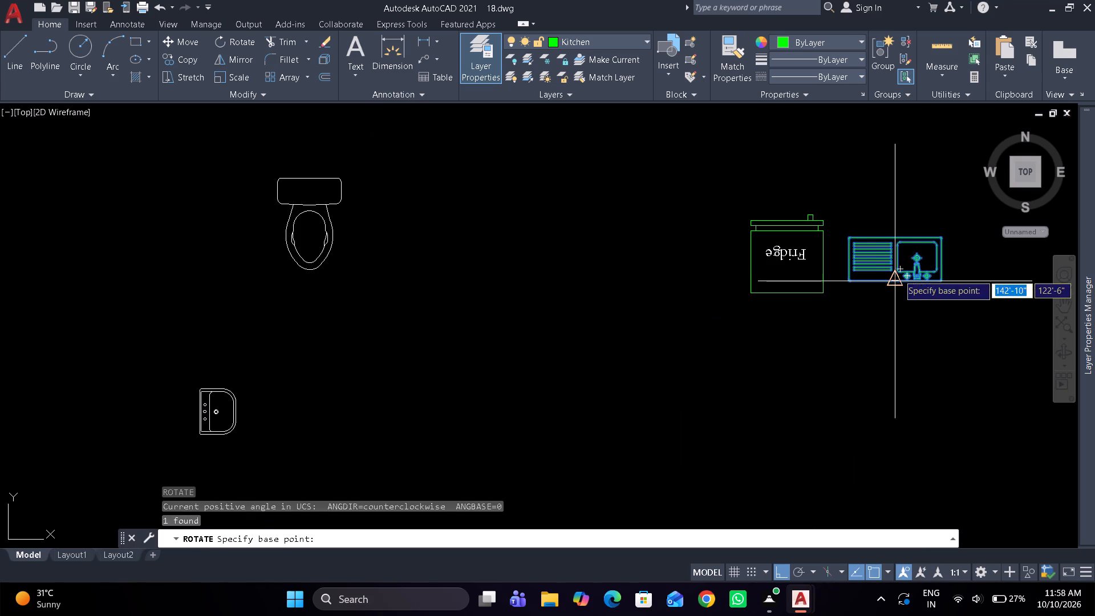
click(556, 236)
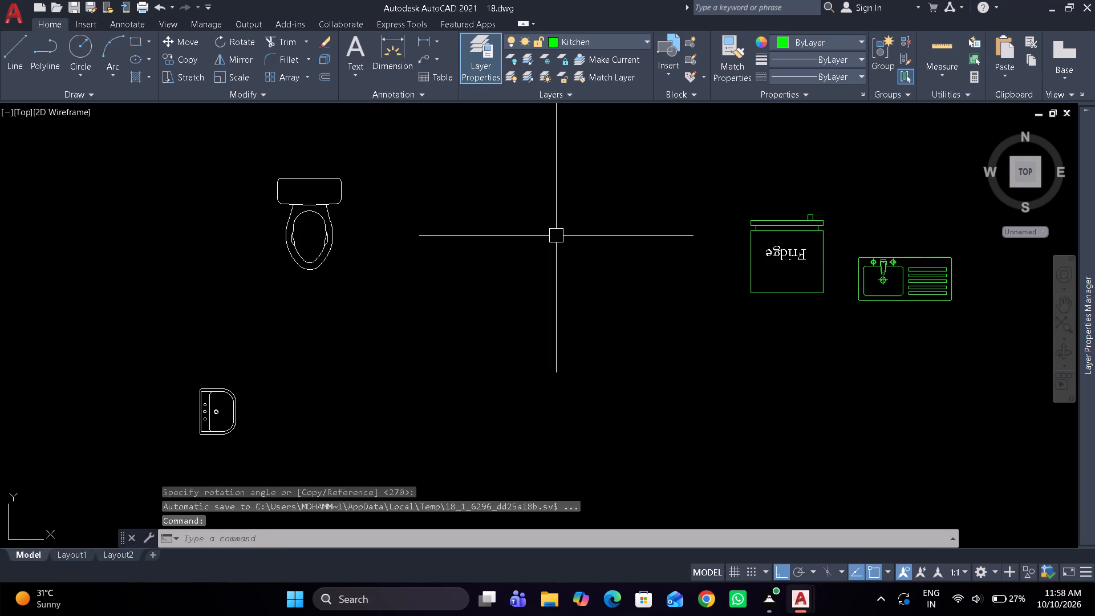
Move the rotated sink block onto the counter's upper run, near the end beside the entrance door.
click(887, 277)
scroll(910, 283, down, 3)
drag(915, 284, 423, 232)
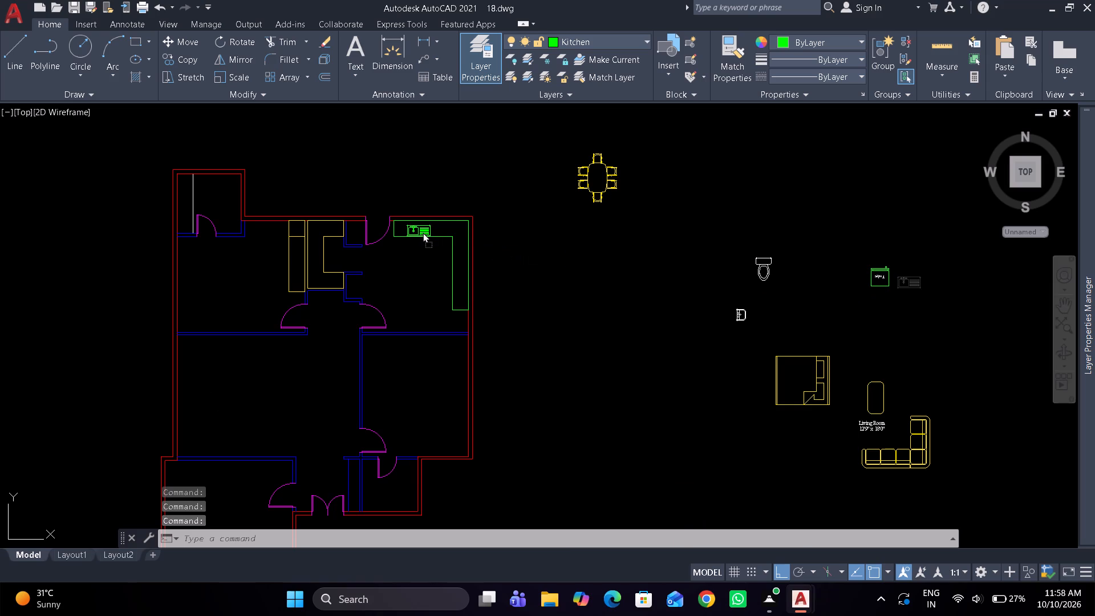
drag(423, 232, 422, 232)
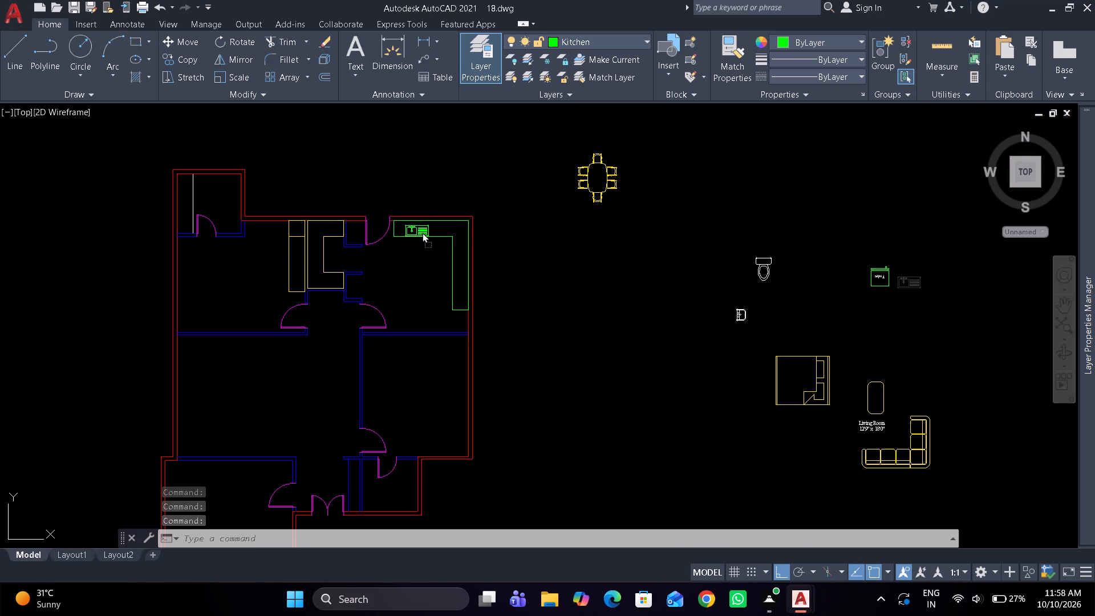
drag(422, 232, 419, 230)
scroll(419, 230, up, 4)
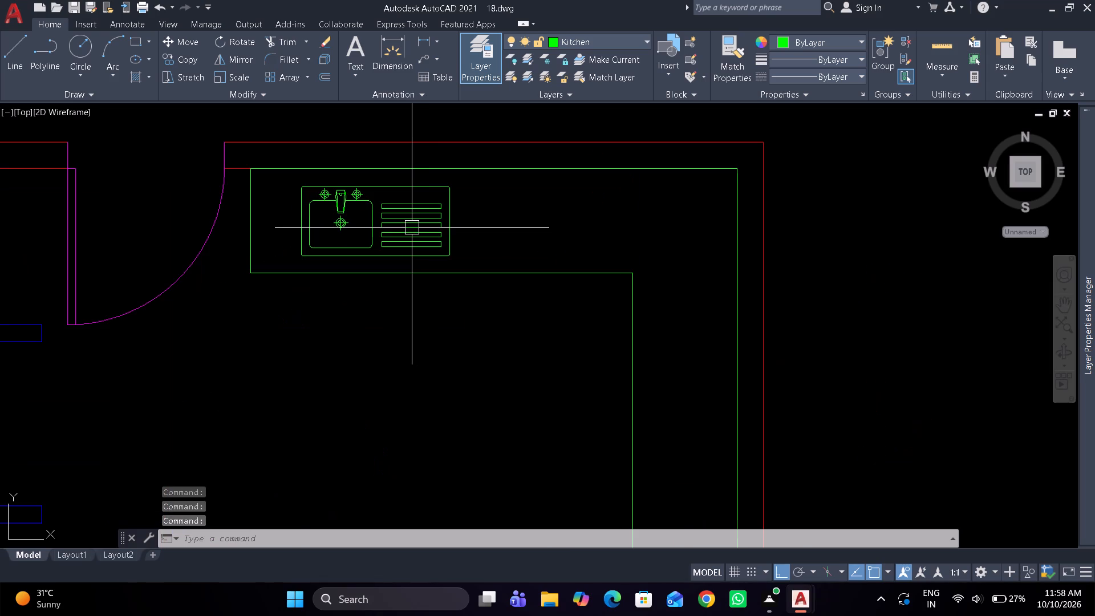
Nudge the kitchen sink block along the counter's upper run, closer to the end beside the entrance door.
click(411, 227)
key(ctrl+Left)
key(ctrl+Left)
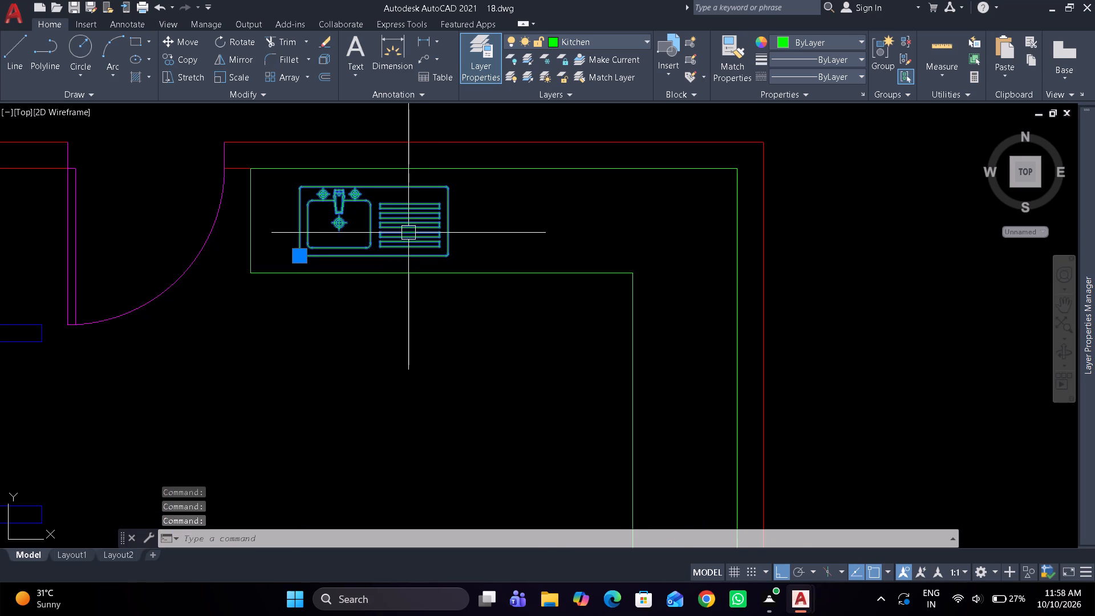
key(ctrl+Left)
key(ctrl+Left)
key(ctrl+Left)
key(ctrl+Left)
key(ctrl+Left)
key(ctrl+Left)
key(ctrl+Left)
key(ctrl+Left)
key(ctrl+Left)
key(ctrl+Left)
key(ctrl+Left)
key(ctrl+Left)
key(ctrl+Left)
key(ctrl+Left)
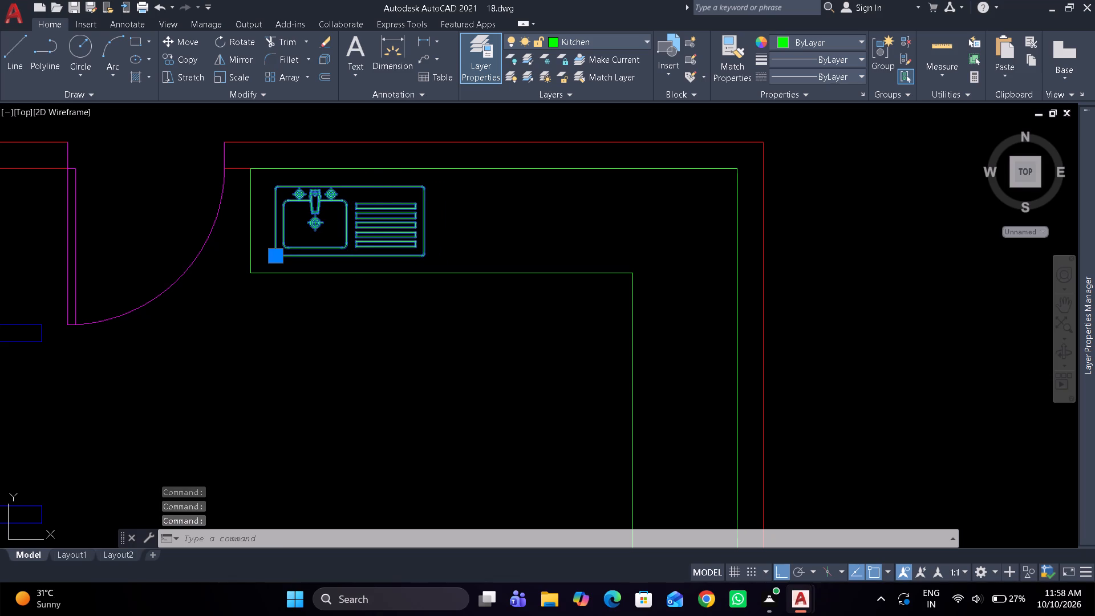
key(ctrl+Left)
key(ctrl+Left)
key(ctrl+Left)
key(ctrl+Left)
key(ctrl+Left)
key(Escape)
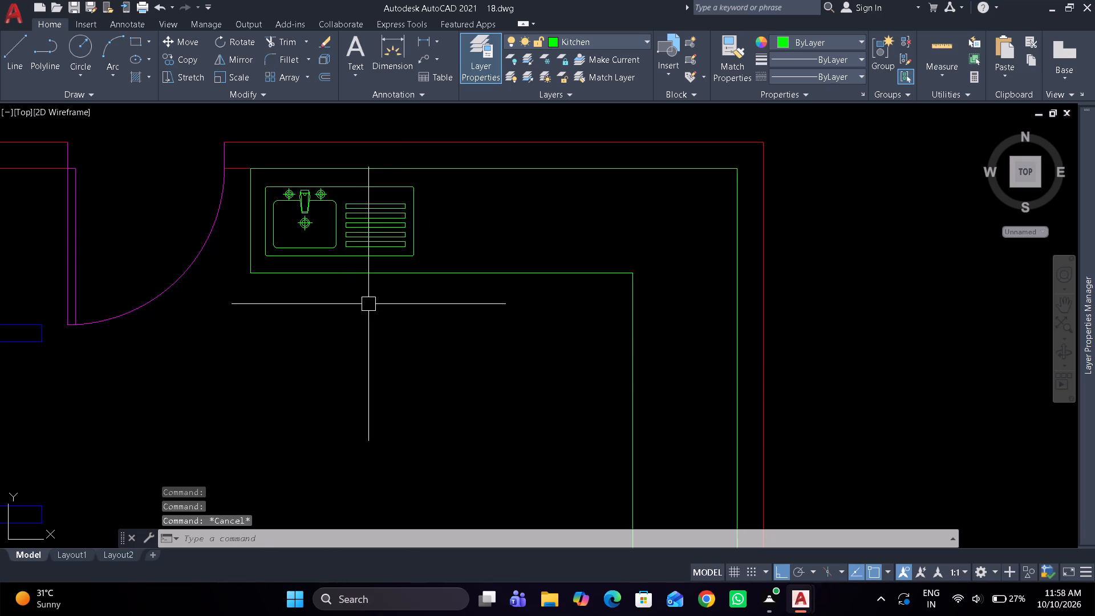
Rotate the fridge and its label a quarter turn counterclockwise so the fridge door faces left.
scroll(369, 304, down, 5)
middle_drag(372, 292, 374, 248)
scroll(524, 274, up, 2)
scroll(885, 327, up, 1)
drag(899, 323, 820, 246)
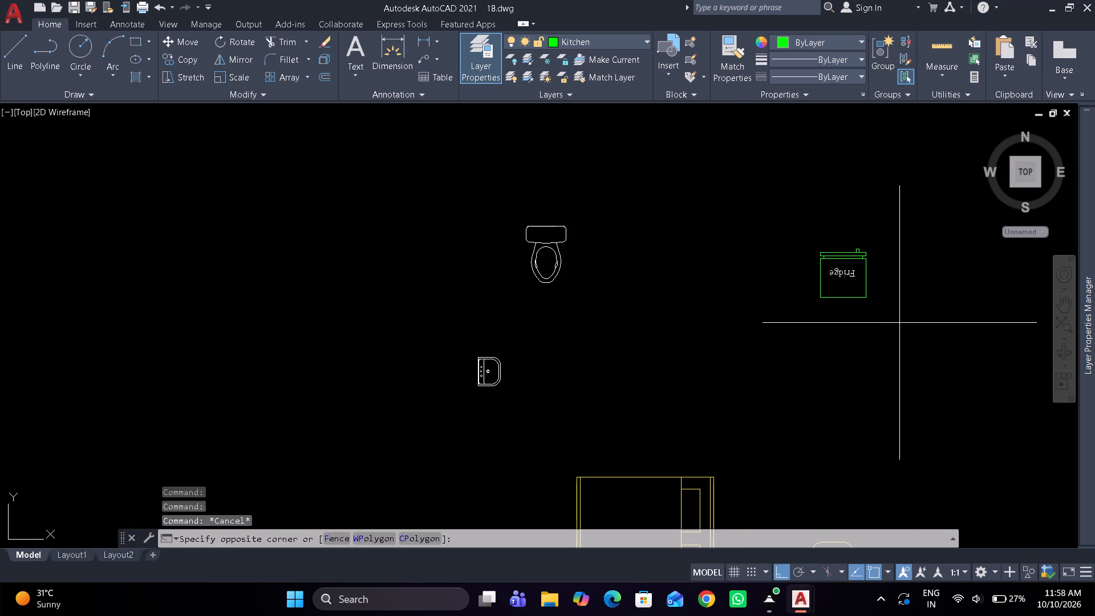
drag(820, 246, 769, 175)
click(747, 136)
text(ro)
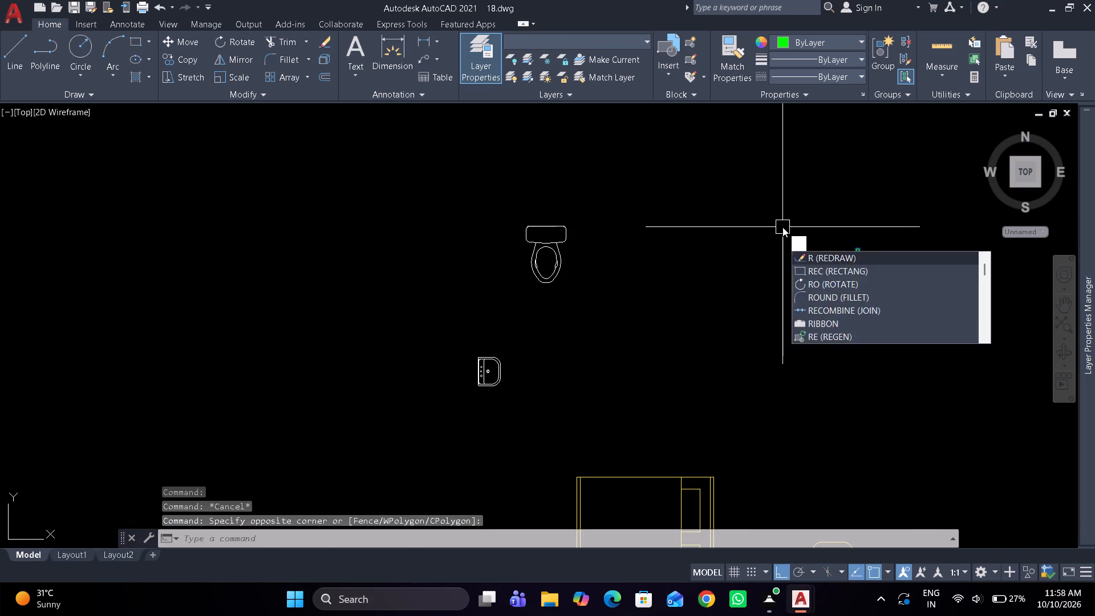
key(space)
drag(848, 269, 836, 228)
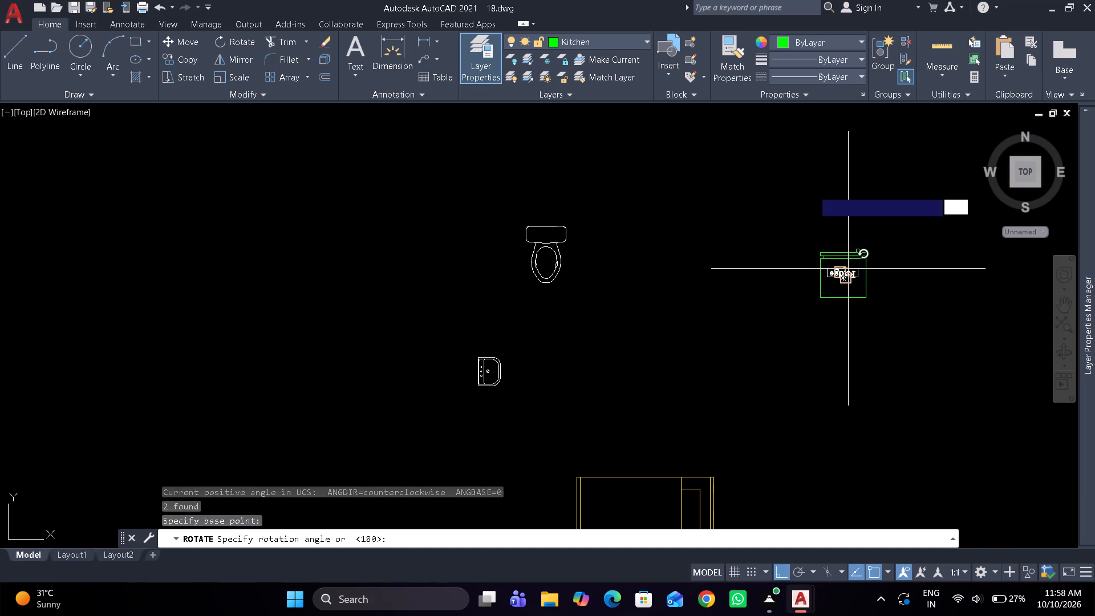
click(804, 179)
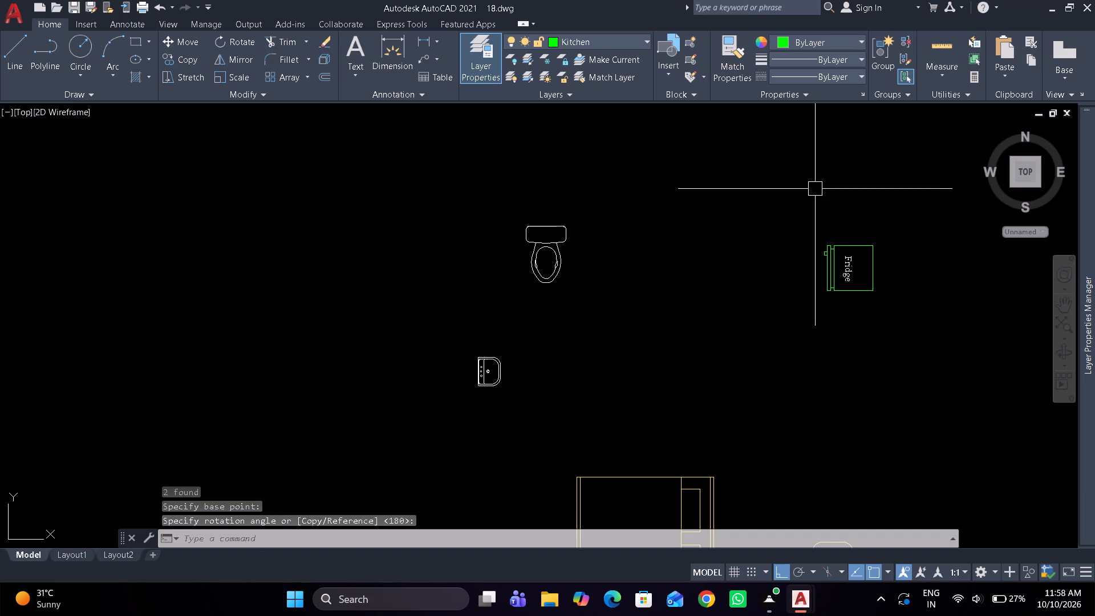
Move the rotated fridge into the gap between the counter's lower end and the blue inner wall, against the outer wall.
drag(900, 290, 697, 213)
click(674, 206)
text(m)
key(space)
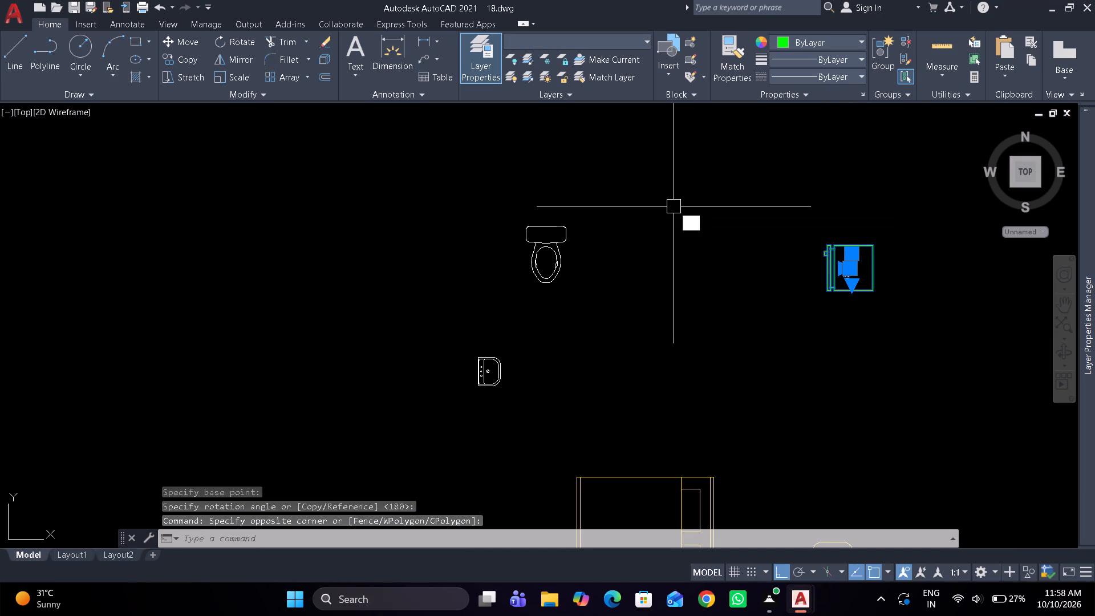
click(845, 264)
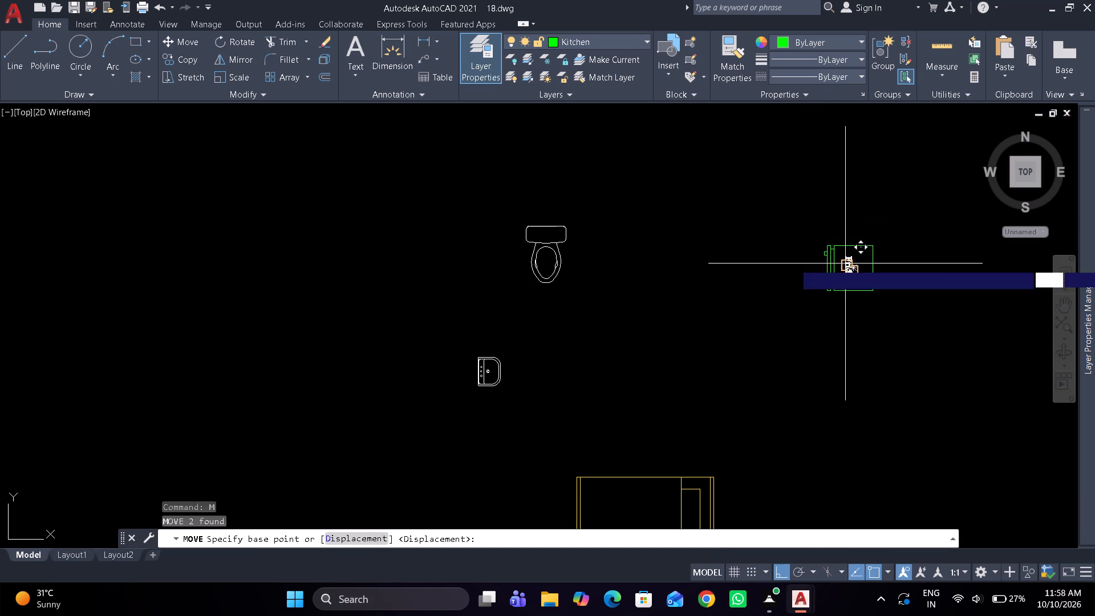
key(F8)
middle_drag(769, 306, 785, 172)
scroll(785, 172, down, 1)
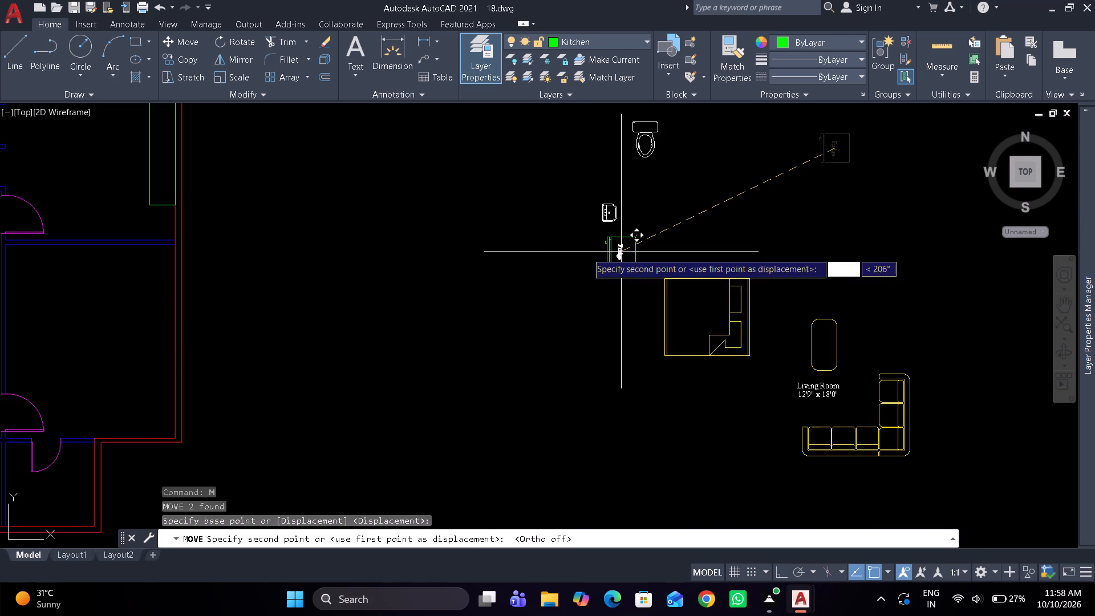
scroll(164, 220, up, 5)
middle_drag(175, 228, 506, 261)
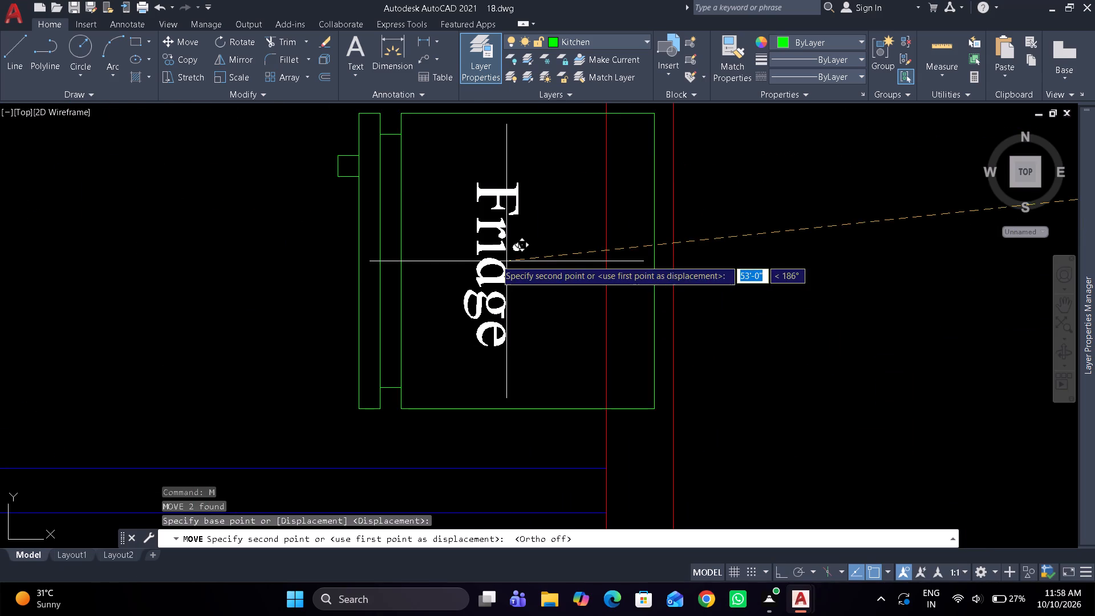
scroll(451, 266, down, 1)
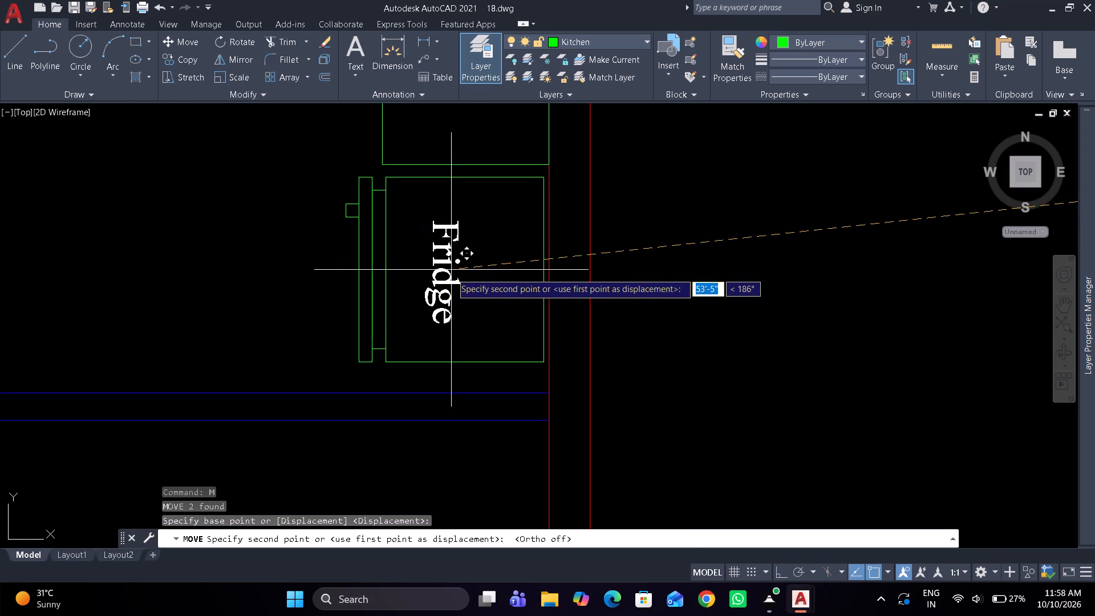
click(451, 277)
key(Escape)
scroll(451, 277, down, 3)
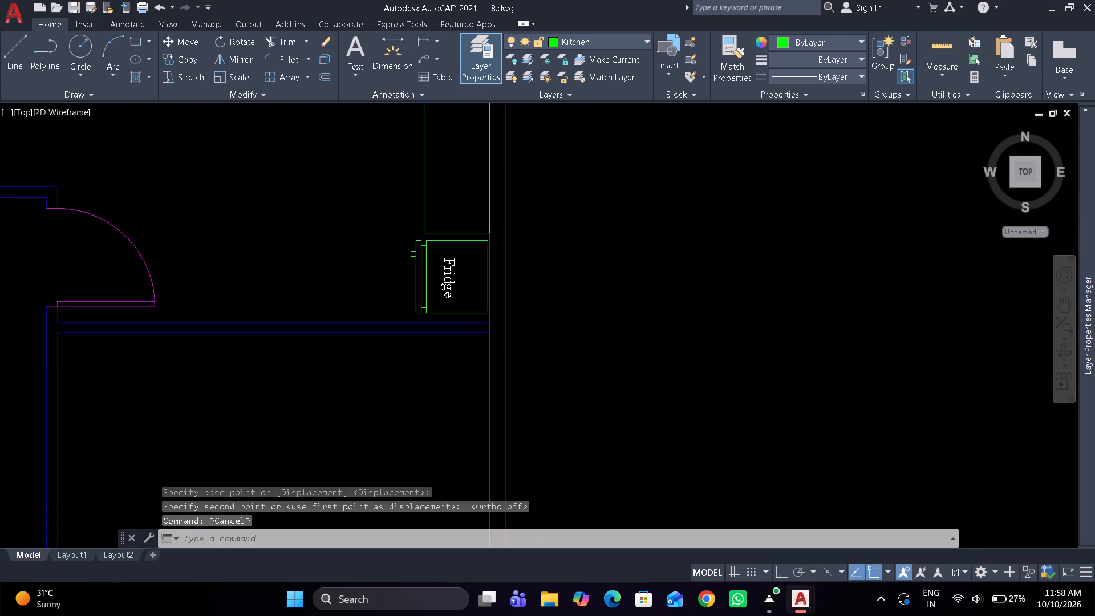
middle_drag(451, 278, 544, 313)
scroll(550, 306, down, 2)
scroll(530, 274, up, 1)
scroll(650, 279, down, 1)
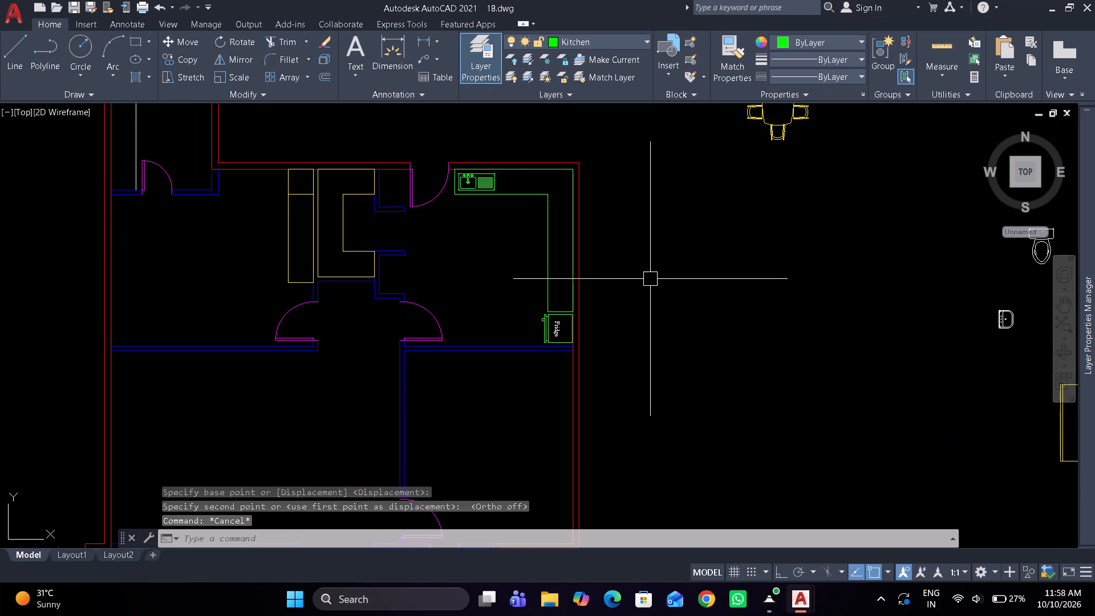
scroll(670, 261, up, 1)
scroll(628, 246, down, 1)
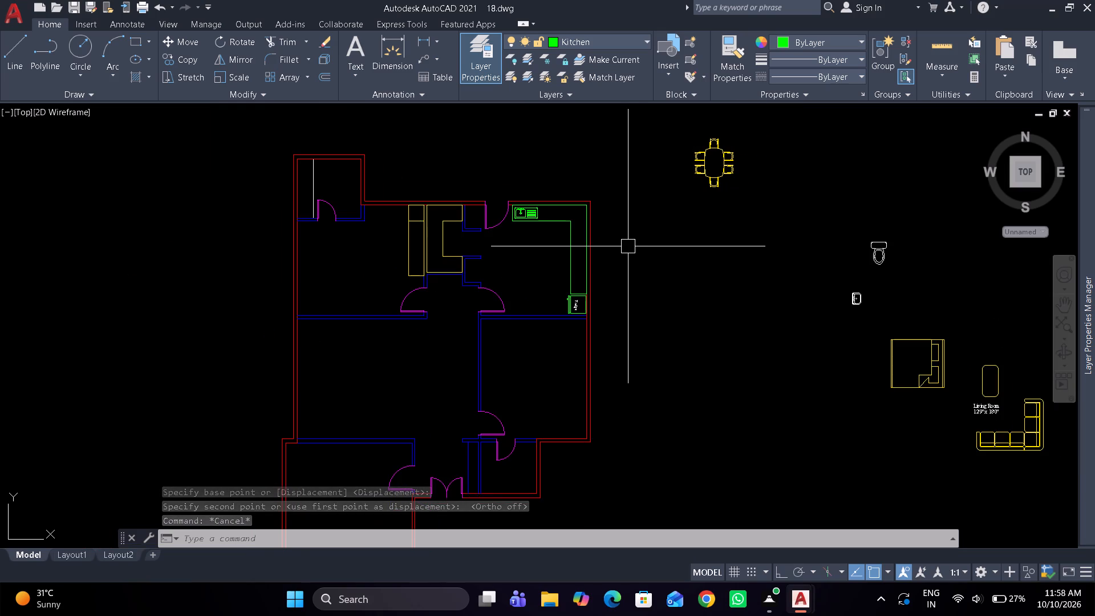
Switch to drawing 16.dwg and copy the four-burner stove block from the 8'2" x 9'3" kitchen.
click(808, 600)
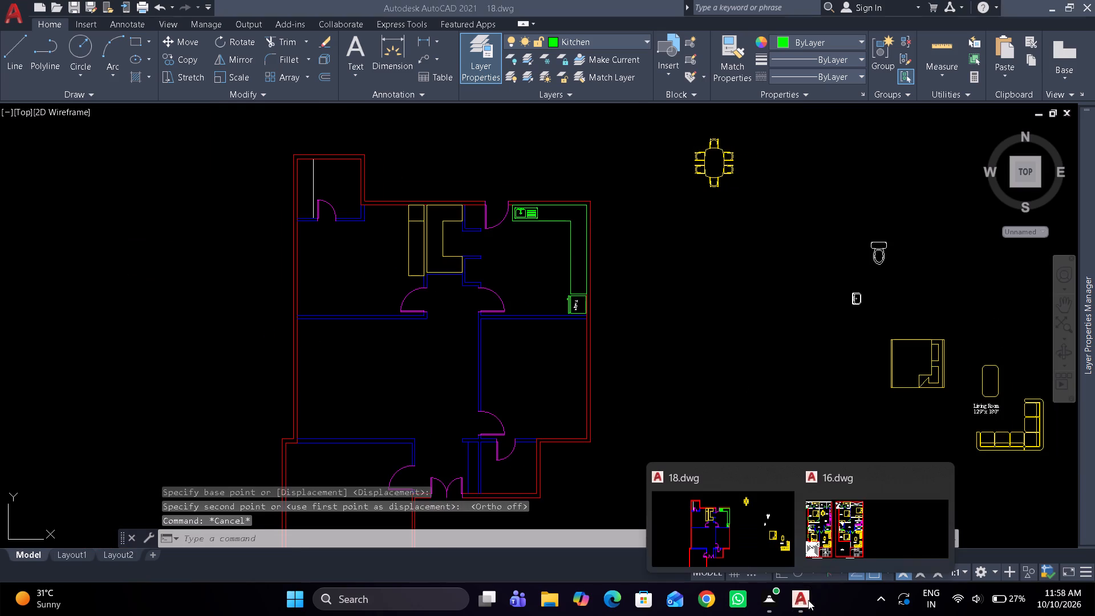
click(853, 550)
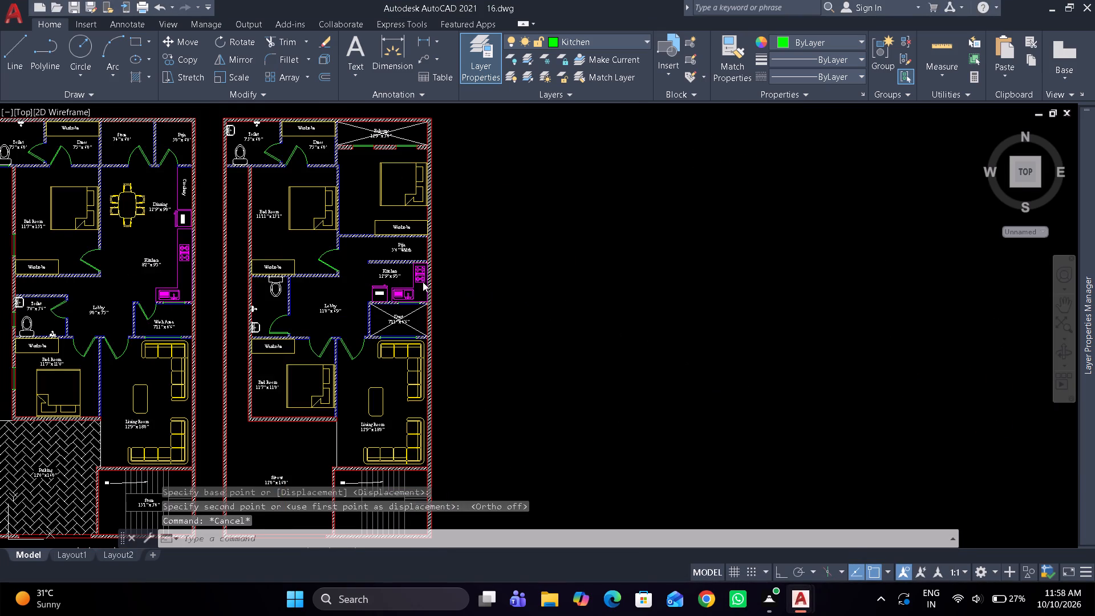
scroll(222, 274, up, 2)
scroll(151, 234, up, 1)
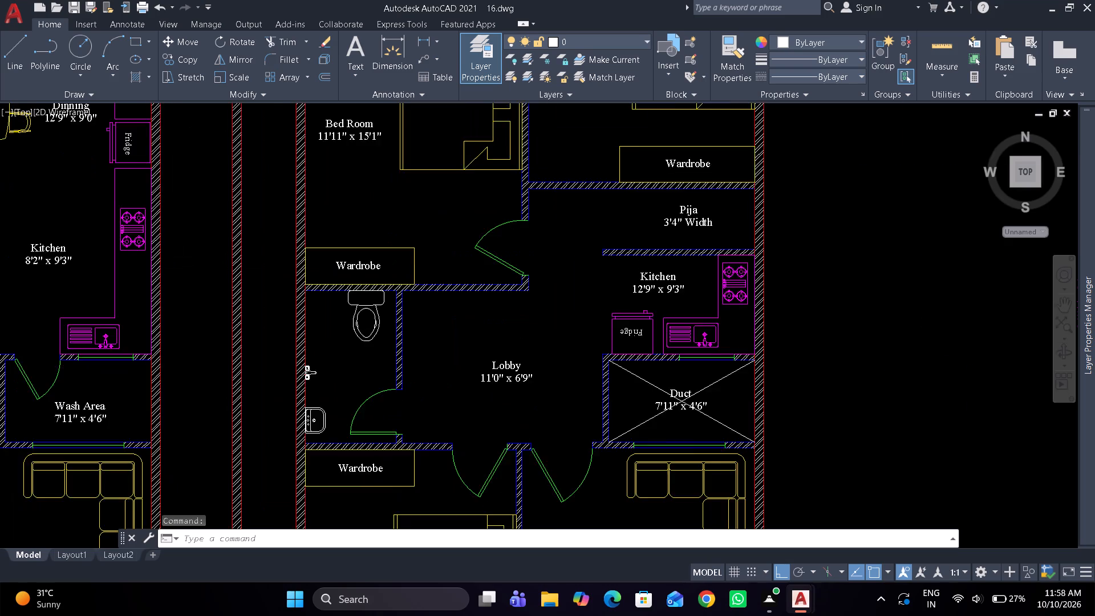
click(125, 217)
key(ctrl+c)
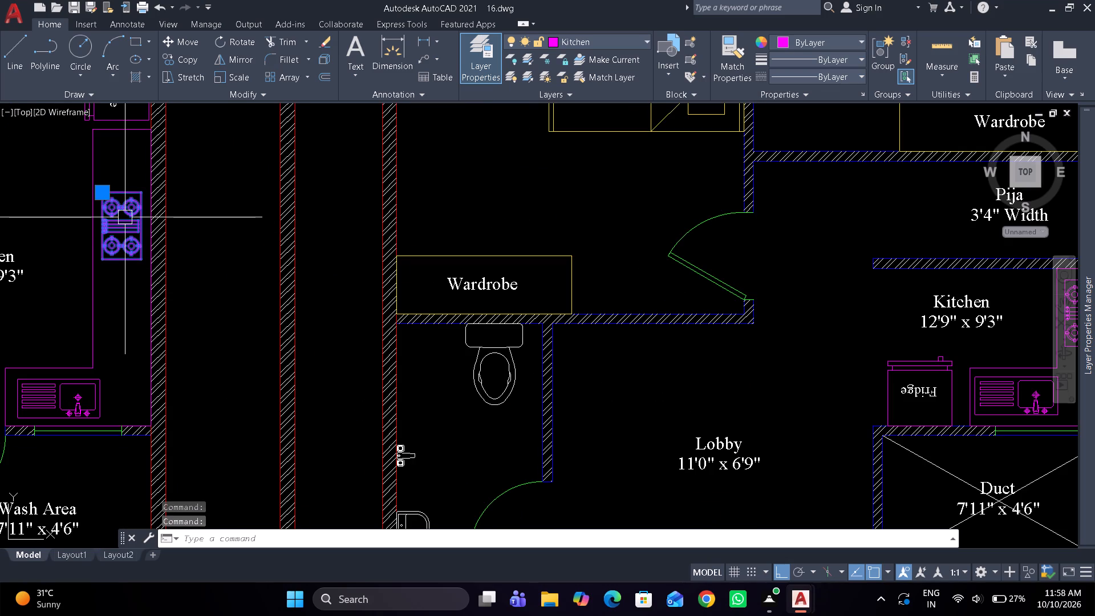
Return to 18.dwg and paste the stove block onto the counter's long leg, just below the inner corner.
key(alt+Tab)
key(alt+Tab)
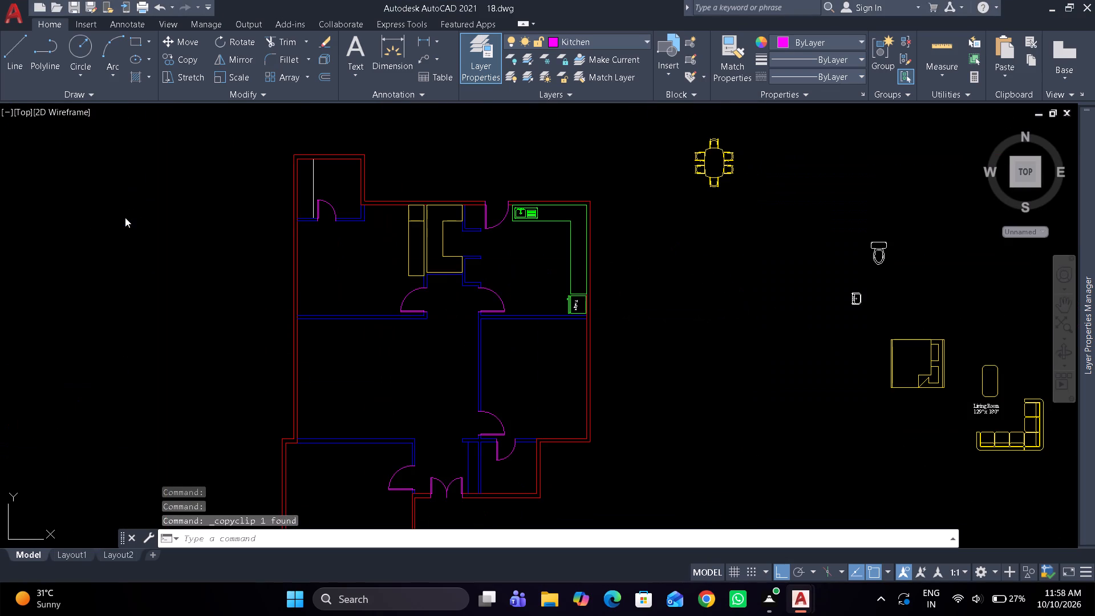
scroll(557, 264, up, 2)
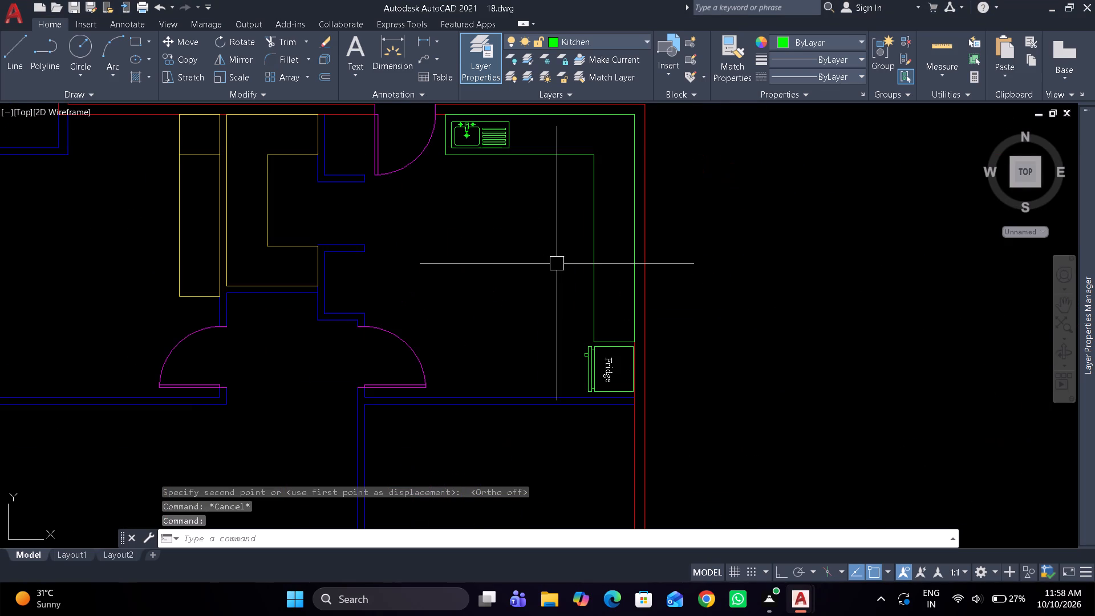
key(ctrl+v)
scroll(557, 264, up, 1)
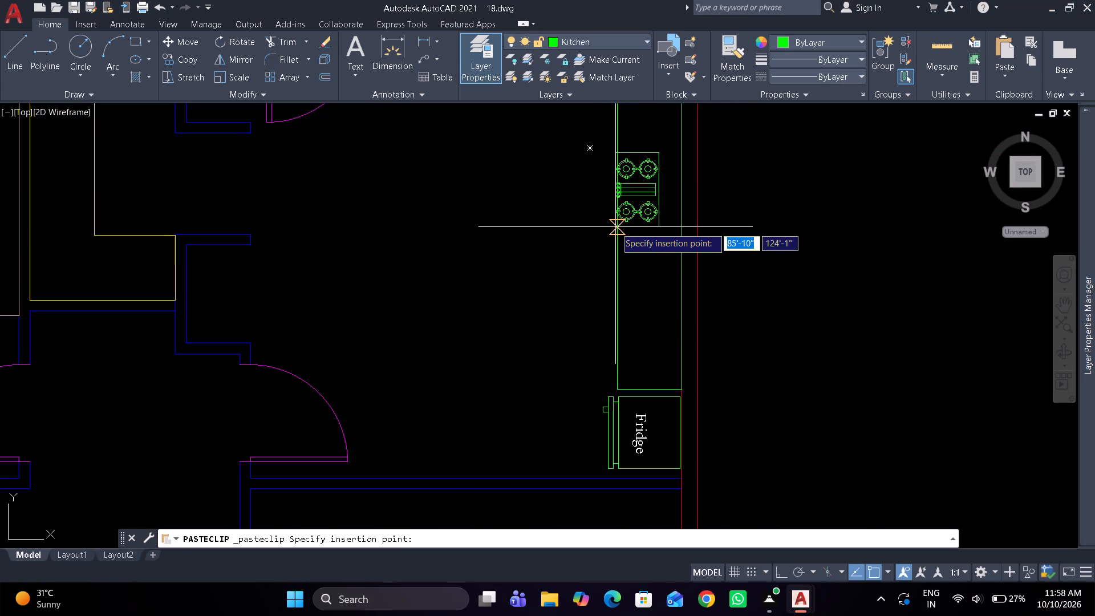
scroll(615, 227, up, 1)
middle_drag(615, 227, 620, 321)
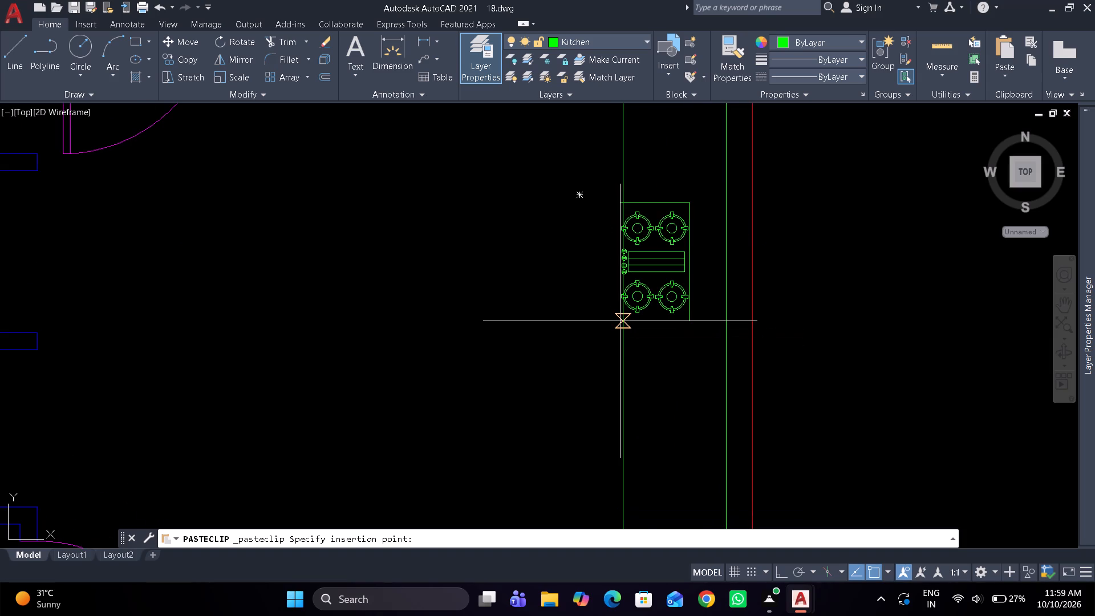
scroll(620, 321, down, 1)
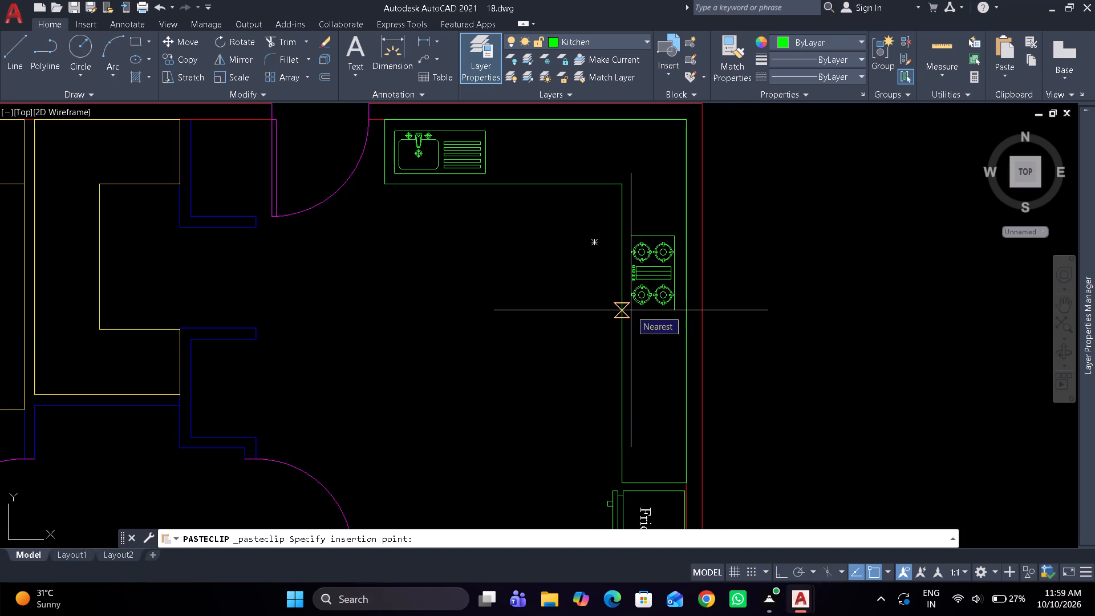
middle_drag(634, 318, 640, 374)
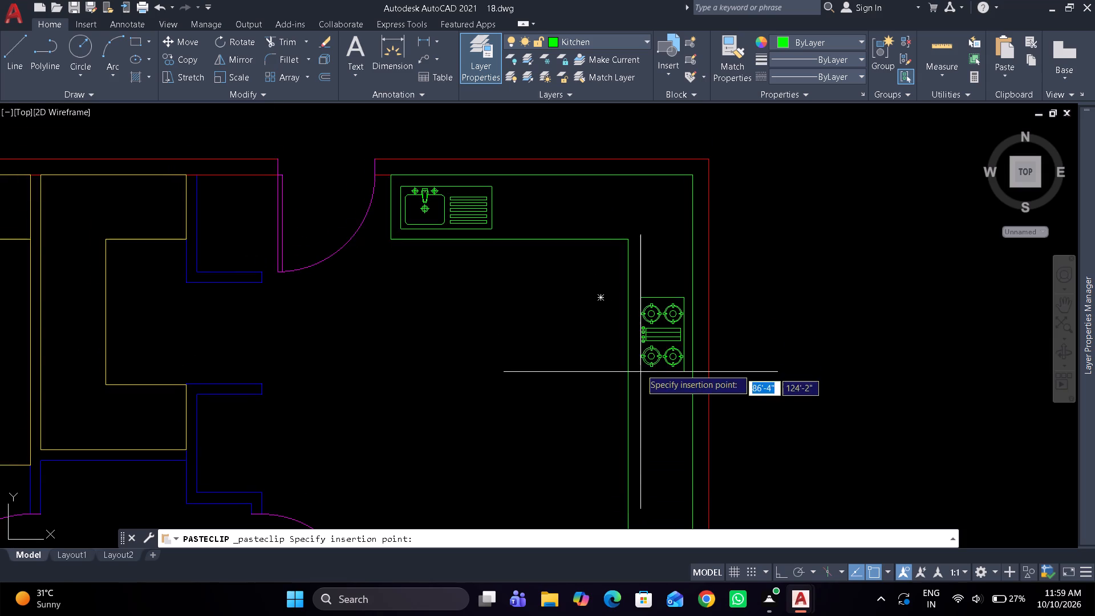
click(640, 320)
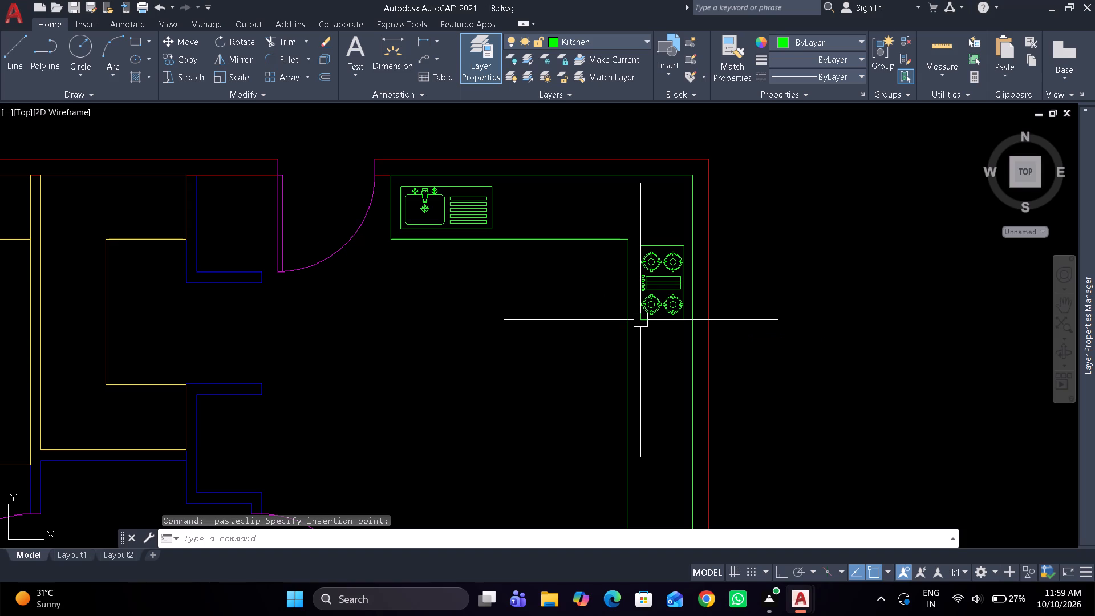
Save the 18.dwg drawing.
scroll(639, 319, down, 2)
middle_drag(639, 319, 665, 291)
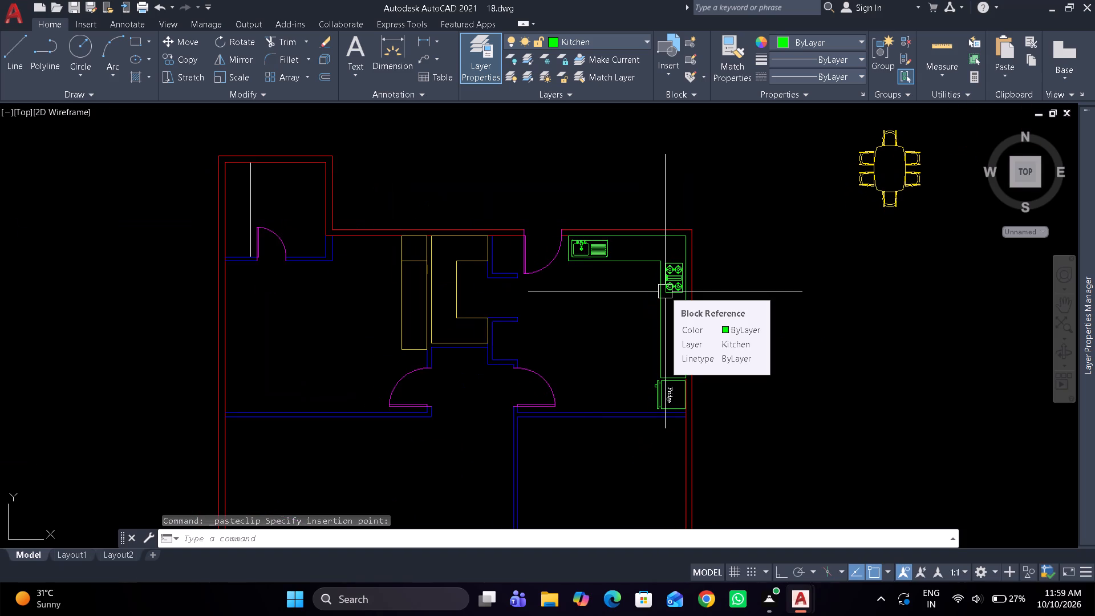
key(ctrl+s)
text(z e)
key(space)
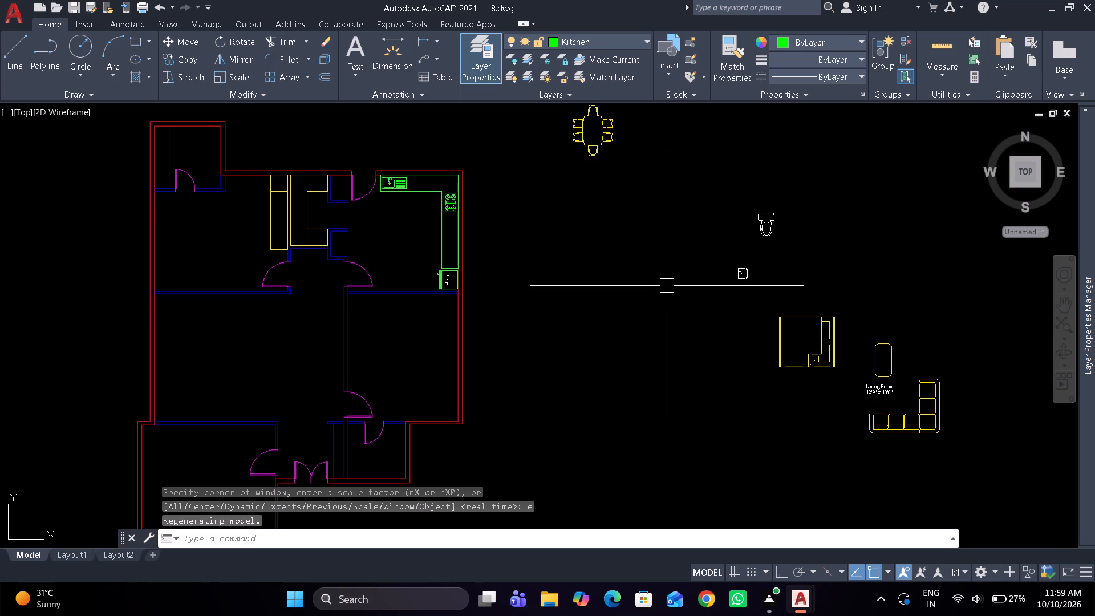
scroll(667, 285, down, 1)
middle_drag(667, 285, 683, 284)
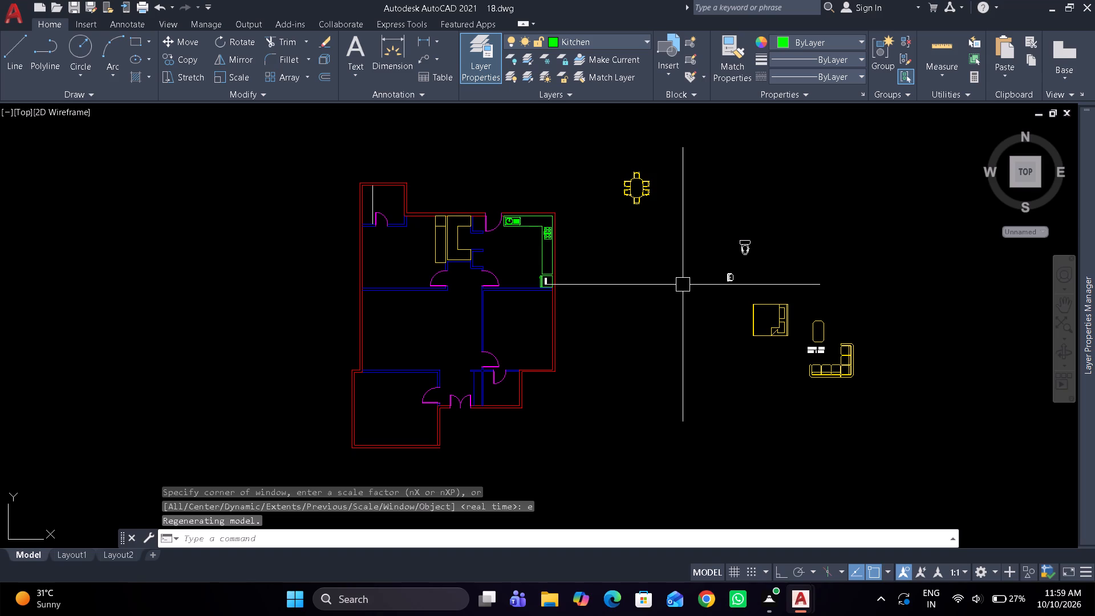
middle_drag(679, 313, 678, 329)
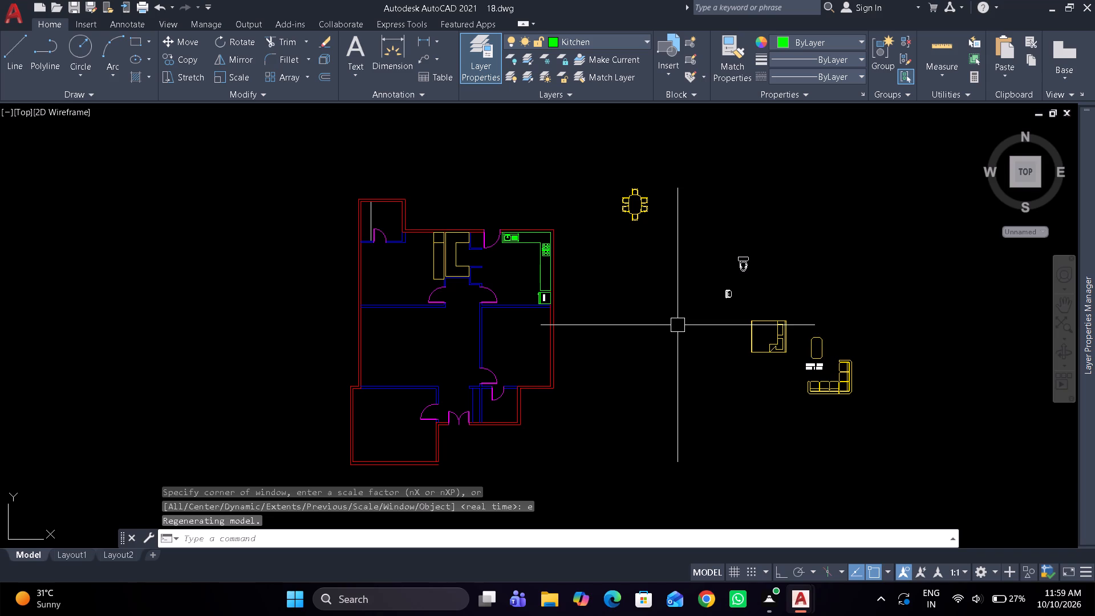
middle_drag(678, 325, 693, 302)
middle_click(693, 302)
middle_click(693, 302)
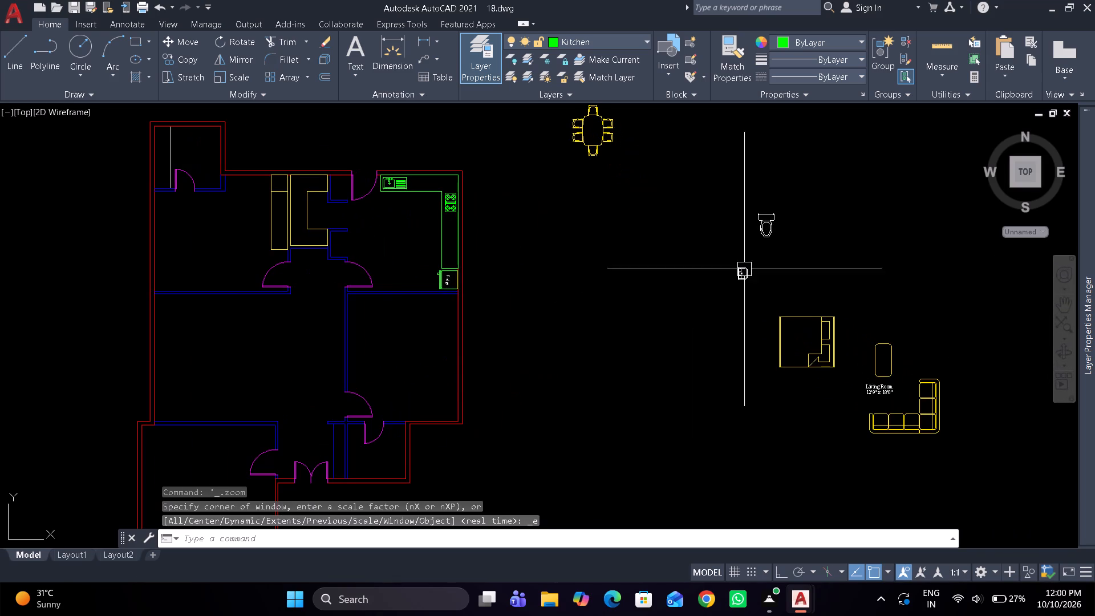
Mirror the toilet seat block across a horizontal line below it and erase the source, so its tank faces down.
scroll(780, 233, up, 2)
click(752, 205)
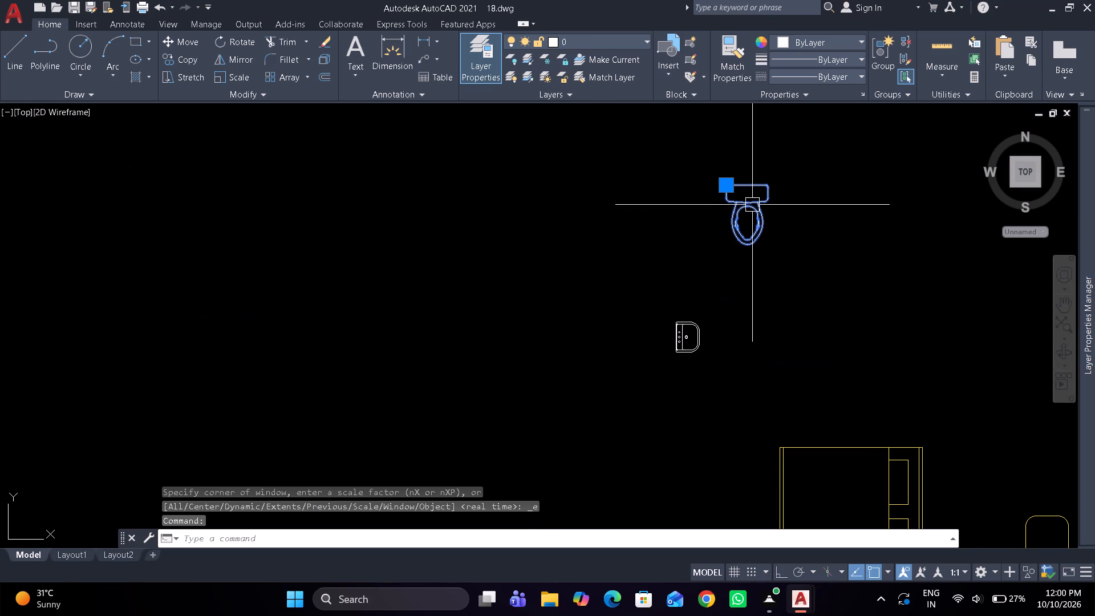
text(mi)
key(space)
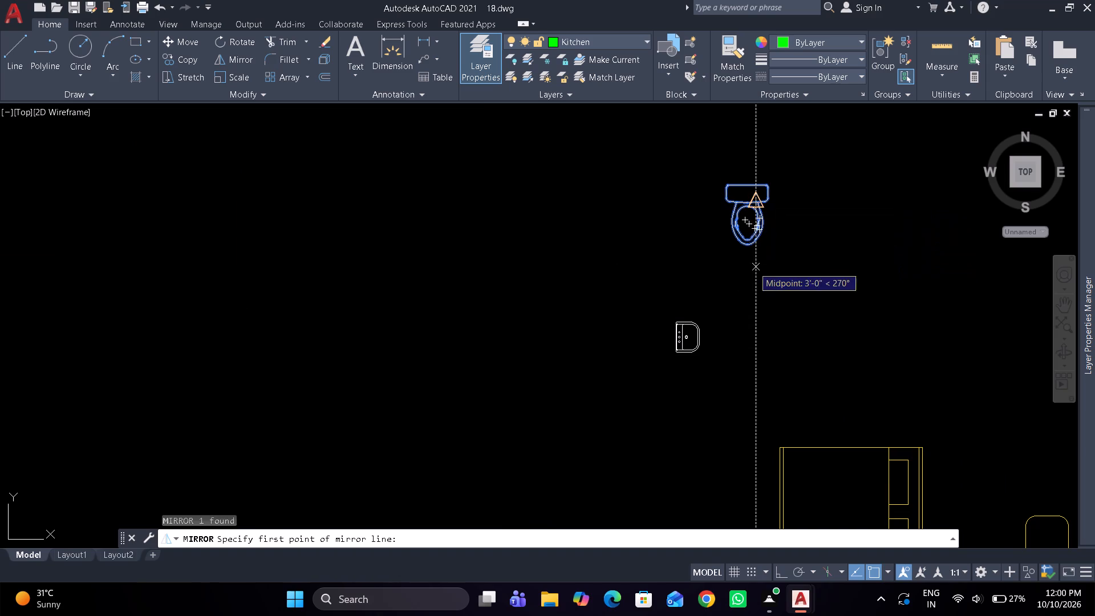
click(753, 267)
key(F8)
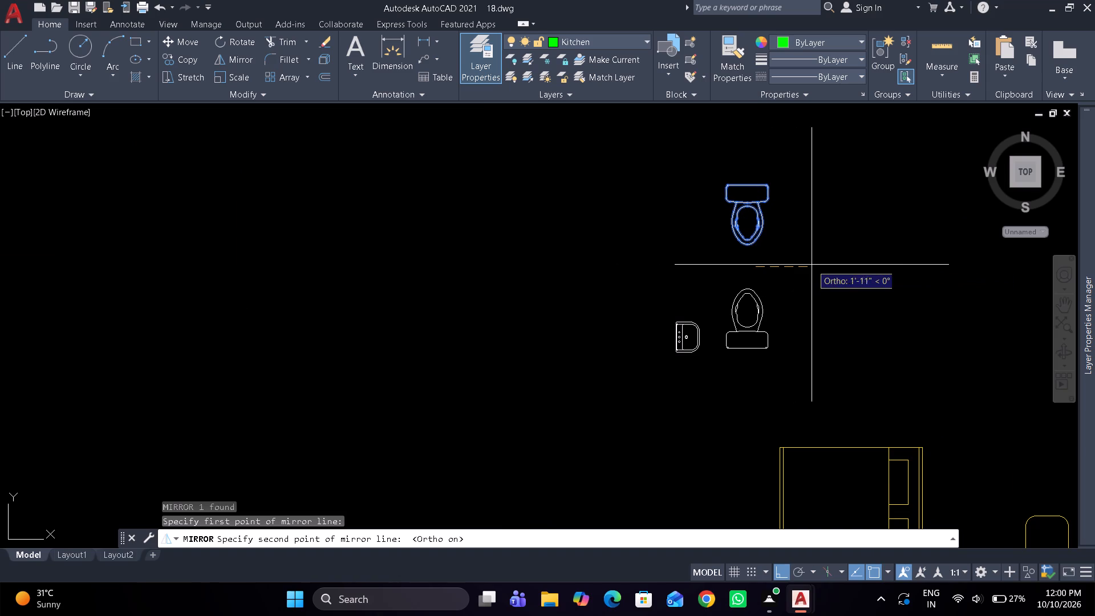
click(812, 265)
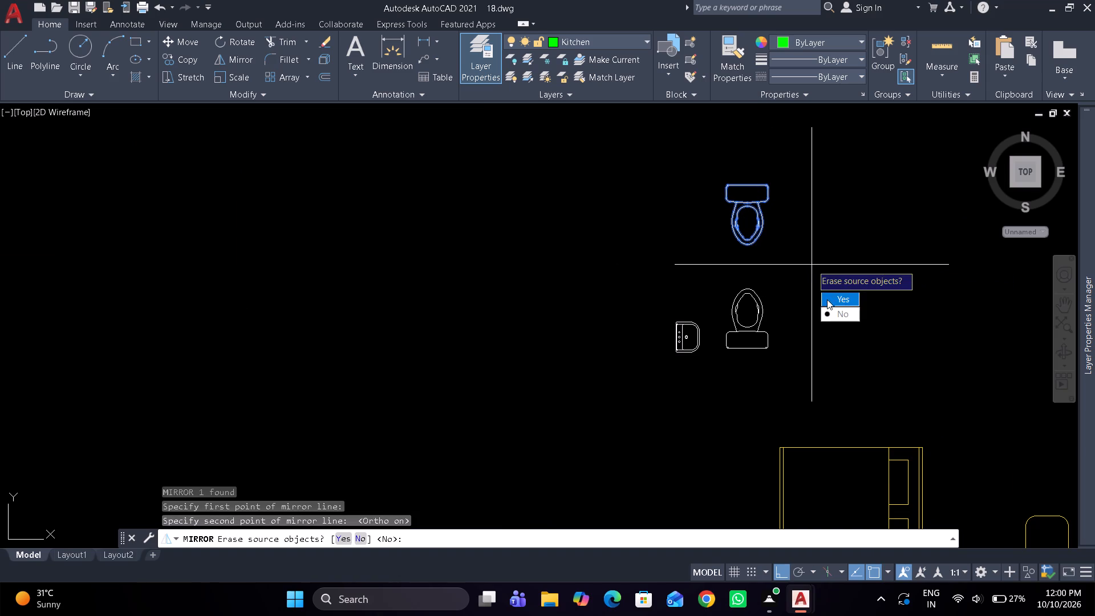
drag(827, 299, 812, 265)
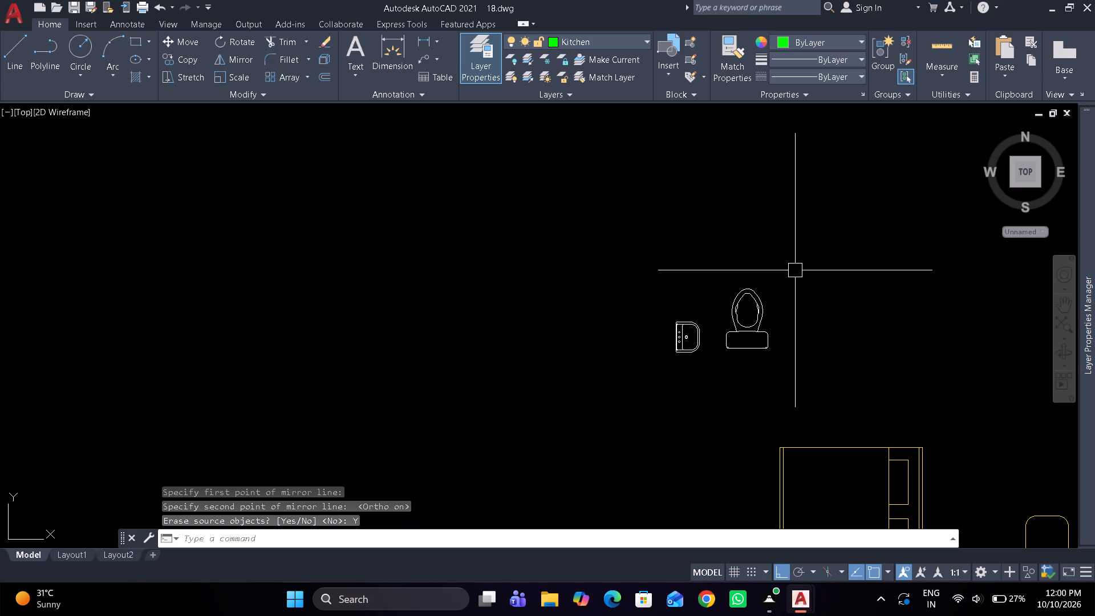
Move the mirrored toilet seat by its tank edge midpoint onto the bathroom's lower inner wall, between the door and the corner.
click(753, 308)
text(m)
key(space)
scroll(748, 341, up, 1)
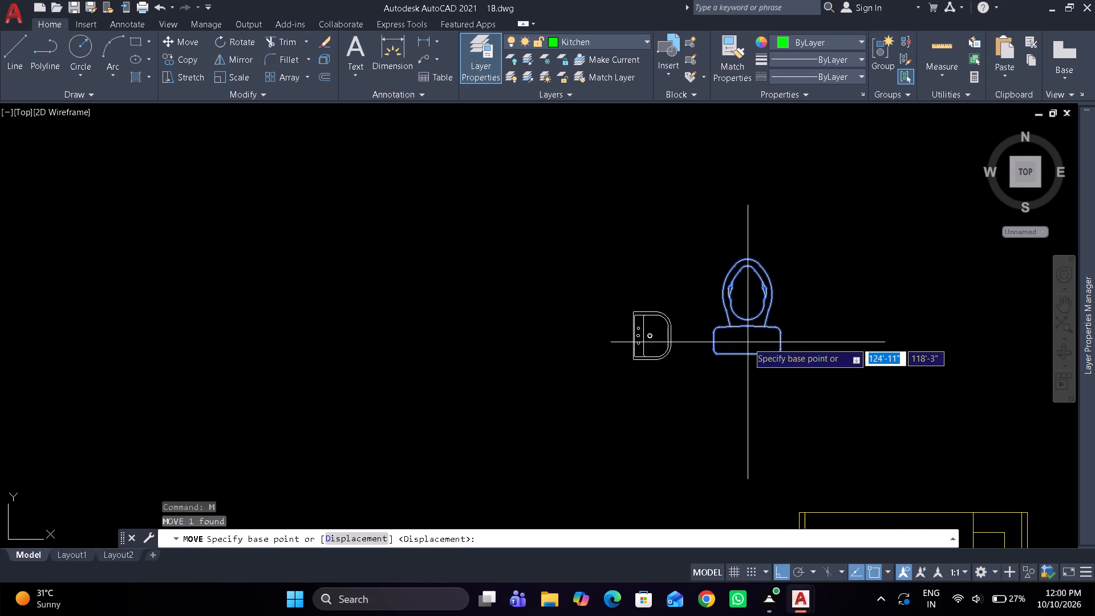
click(748, 343)
scroll(741, 340, down, 6)
scroll(564, 296, up, 4)
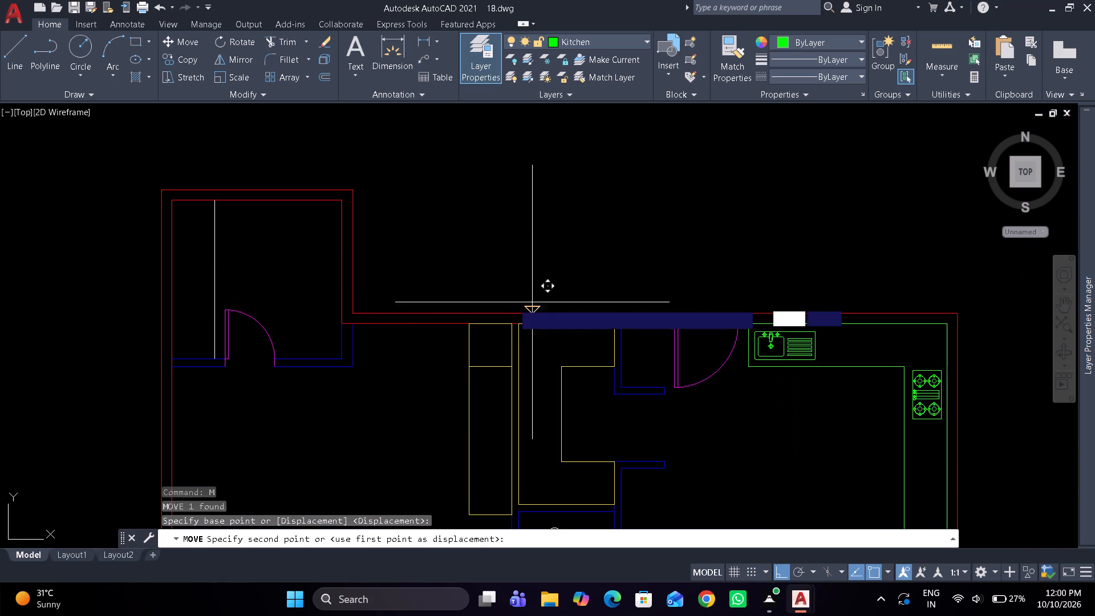
scroll(313, 346, up, 1)
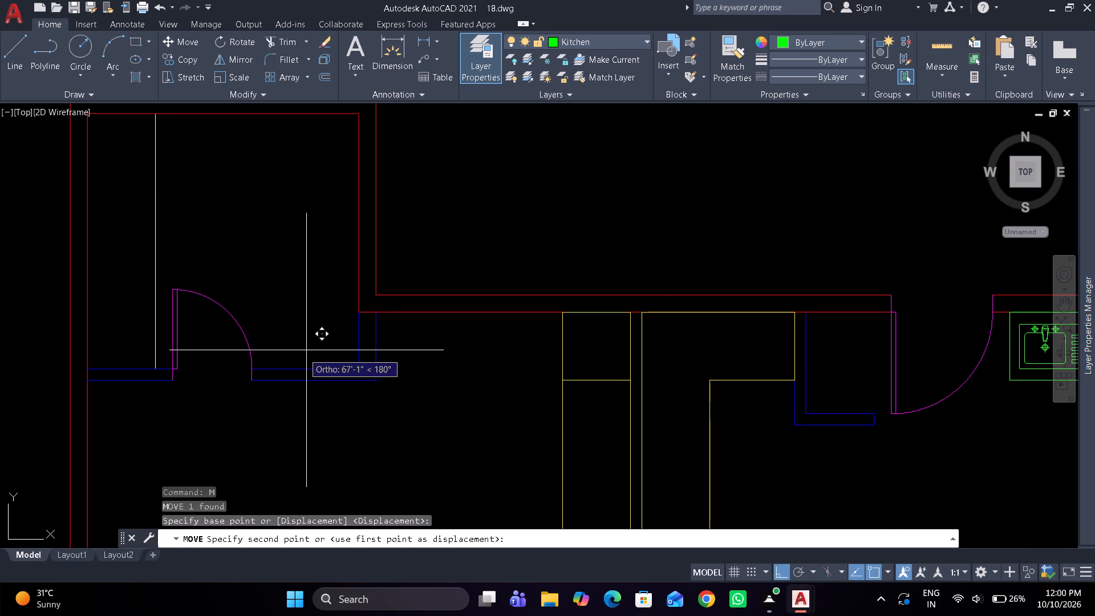
click(307, 369)
Move the wash basin block into the bathroom's narrow strip between the outer wall and the white line.
scroll(317, 315, down, 3)
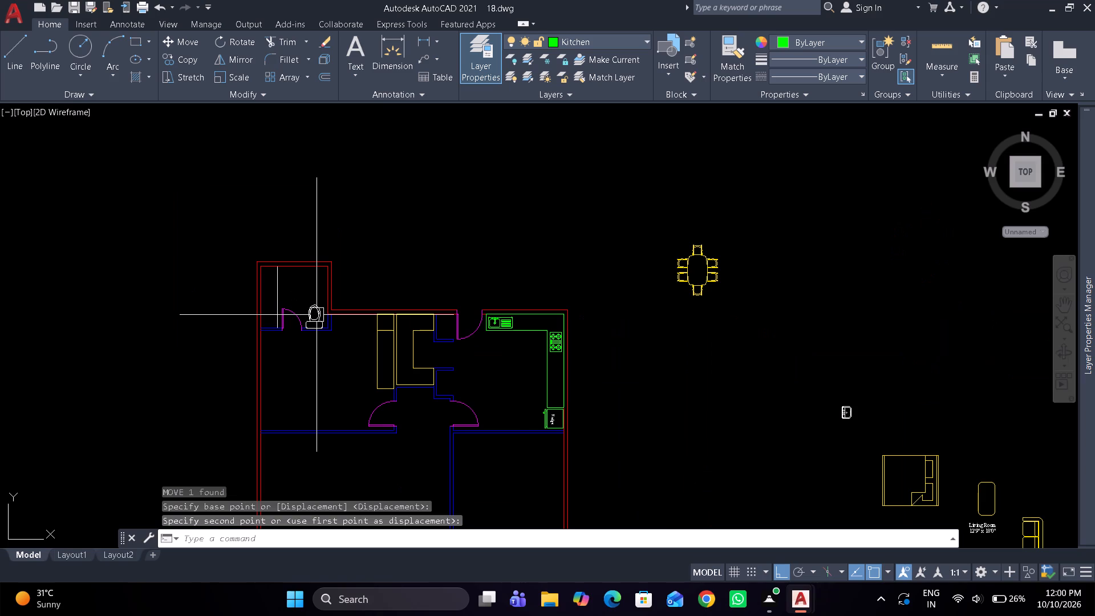
scroll(317, 315, down, 2)
scroll(461, 336, up, 3)
click(565, 384)
scroll(542, 383, down, 2)
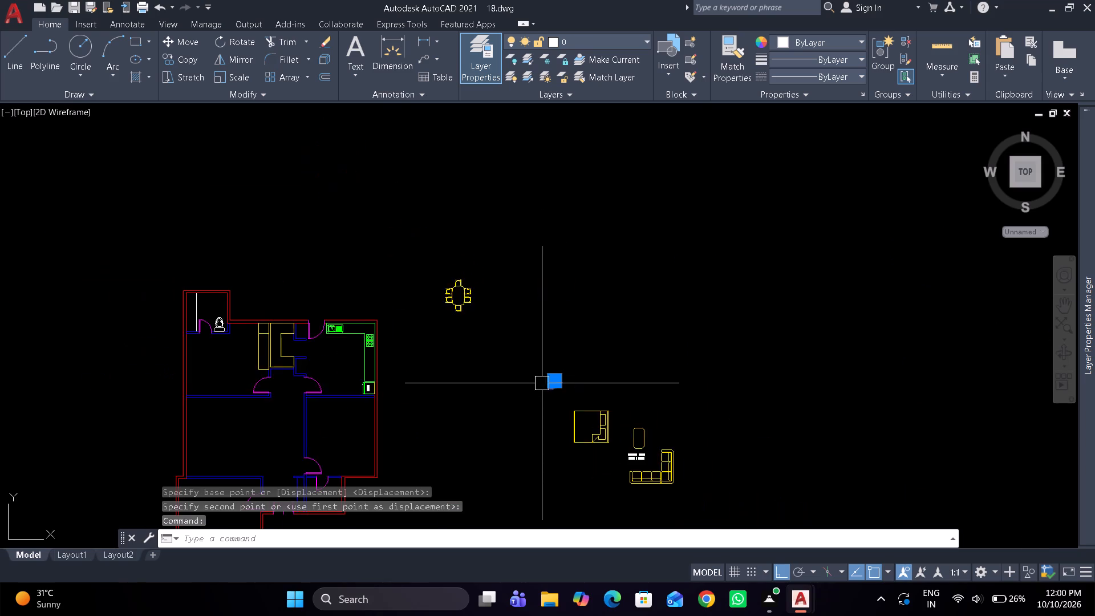
middle_drag(542, 383, 634, 392)
drag(642, 392, 380, 307)
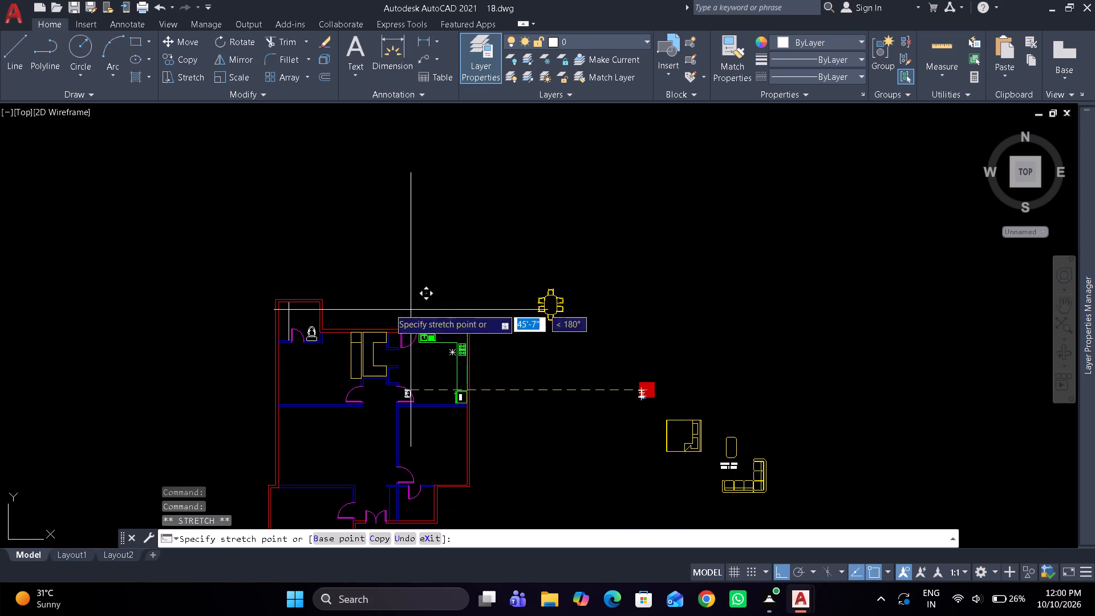
drag(380, 307, 290, 279)
scroll(289, 279, up, 2)
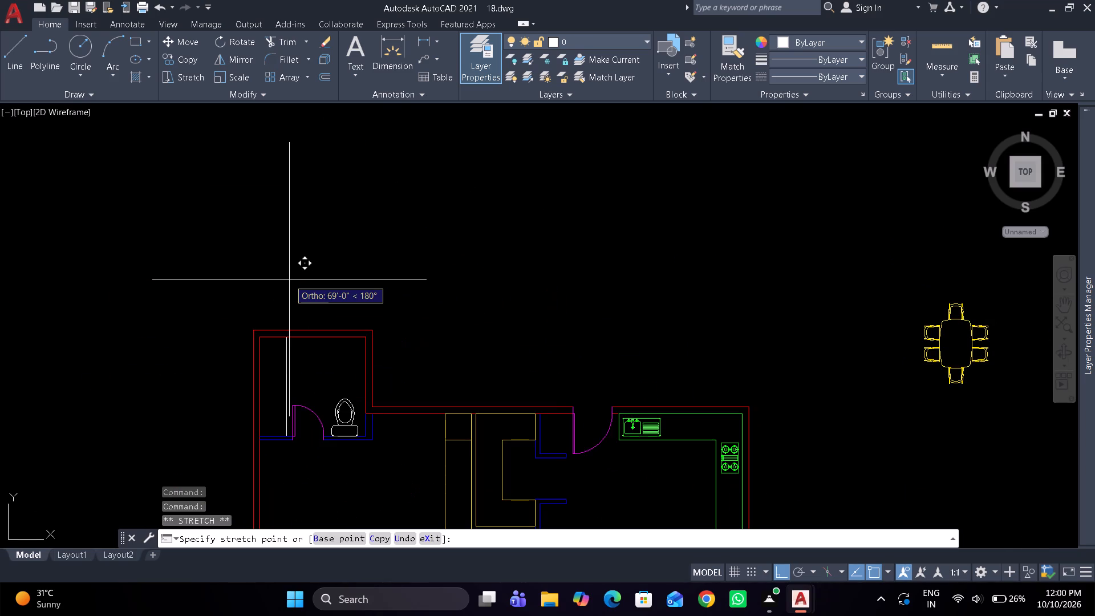
scroll(289, 279, down, 1)
click(289, 279)
scroll(273, 471, up, 1)
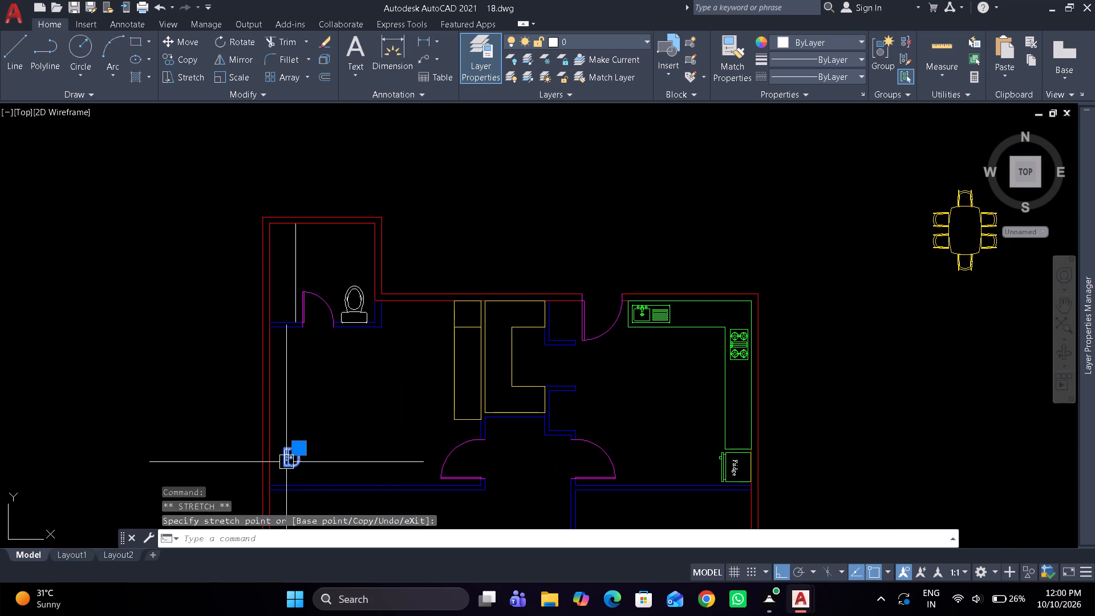
drag(286, 462, 281, 276)
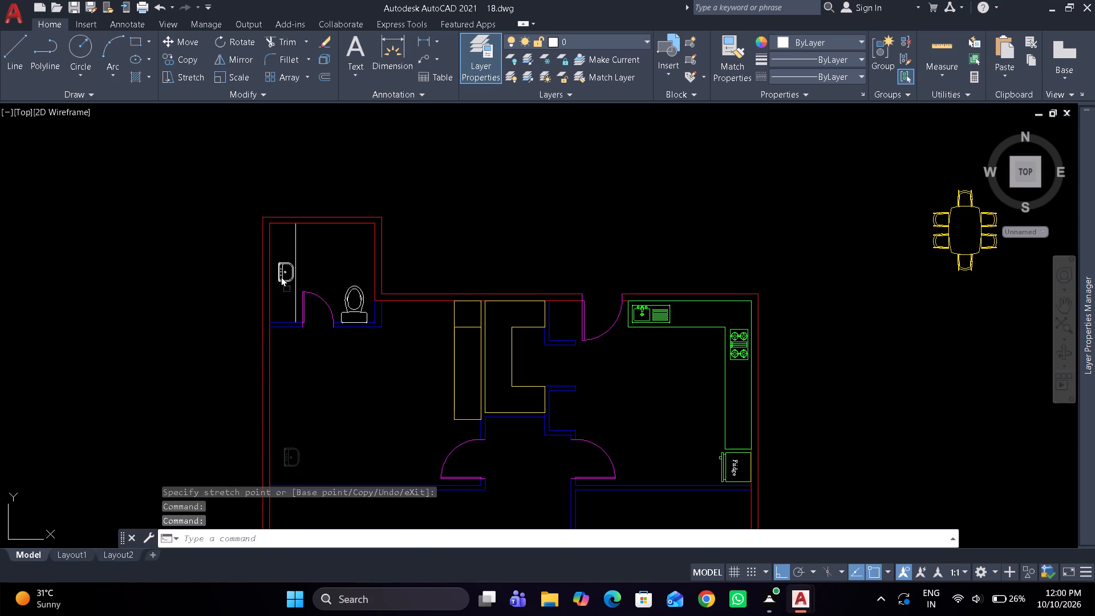
drag(281, 276, 279, 272)
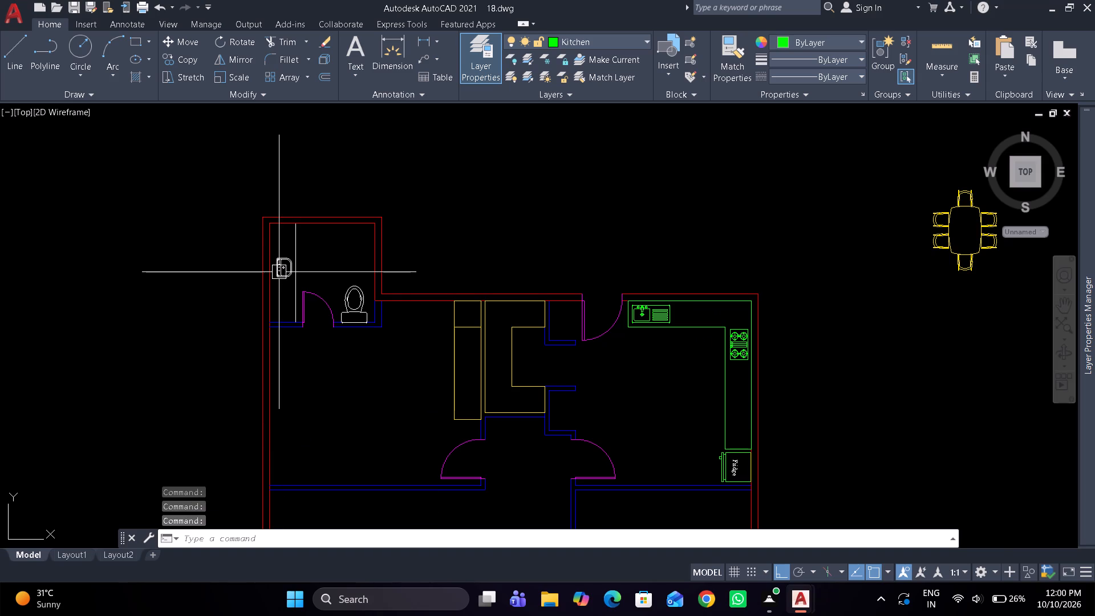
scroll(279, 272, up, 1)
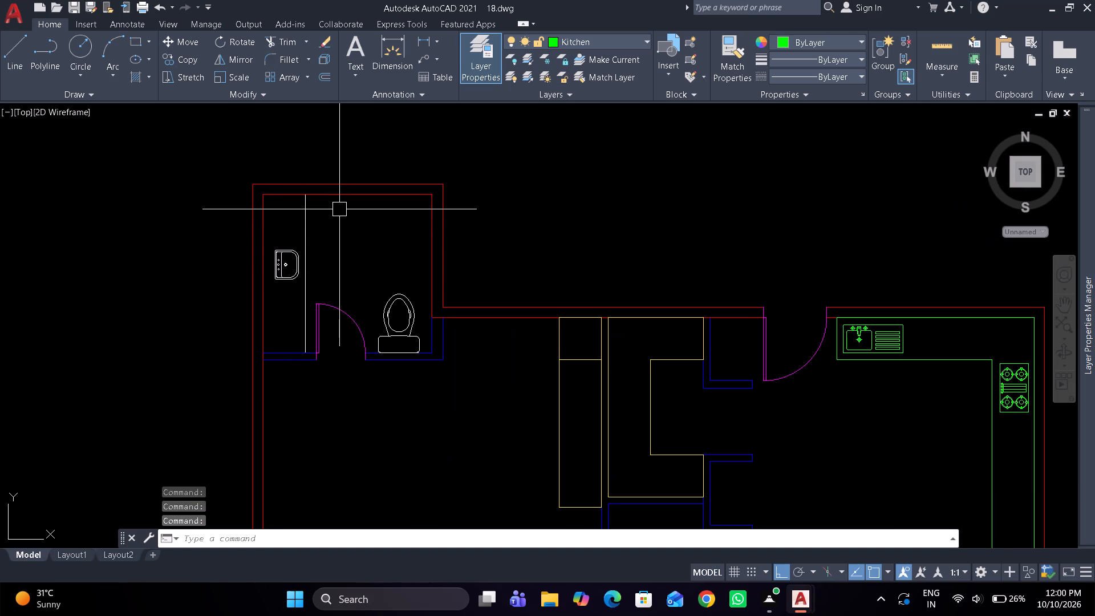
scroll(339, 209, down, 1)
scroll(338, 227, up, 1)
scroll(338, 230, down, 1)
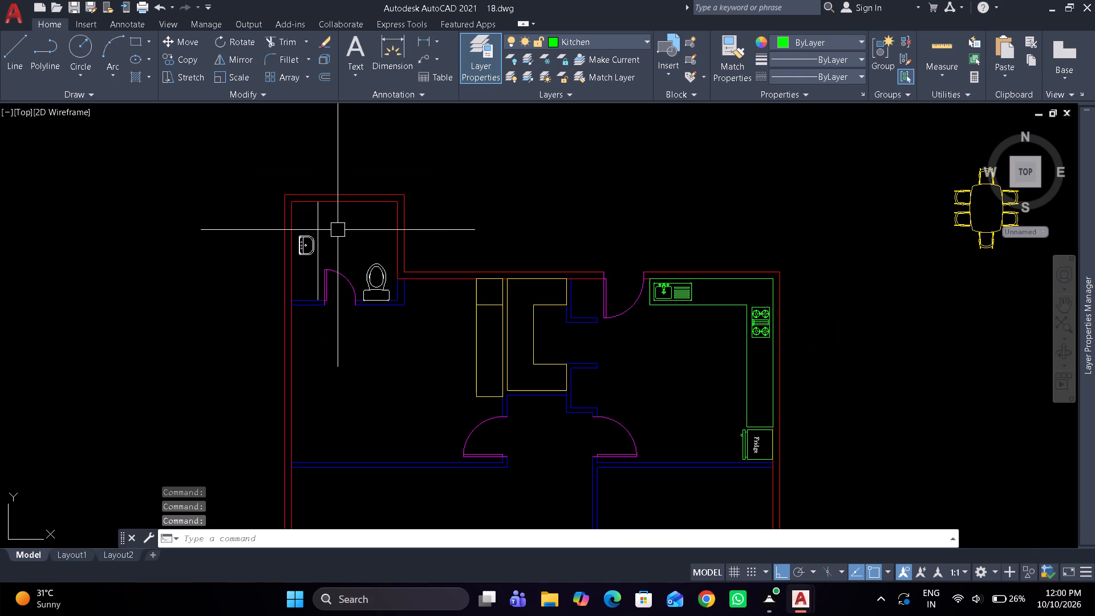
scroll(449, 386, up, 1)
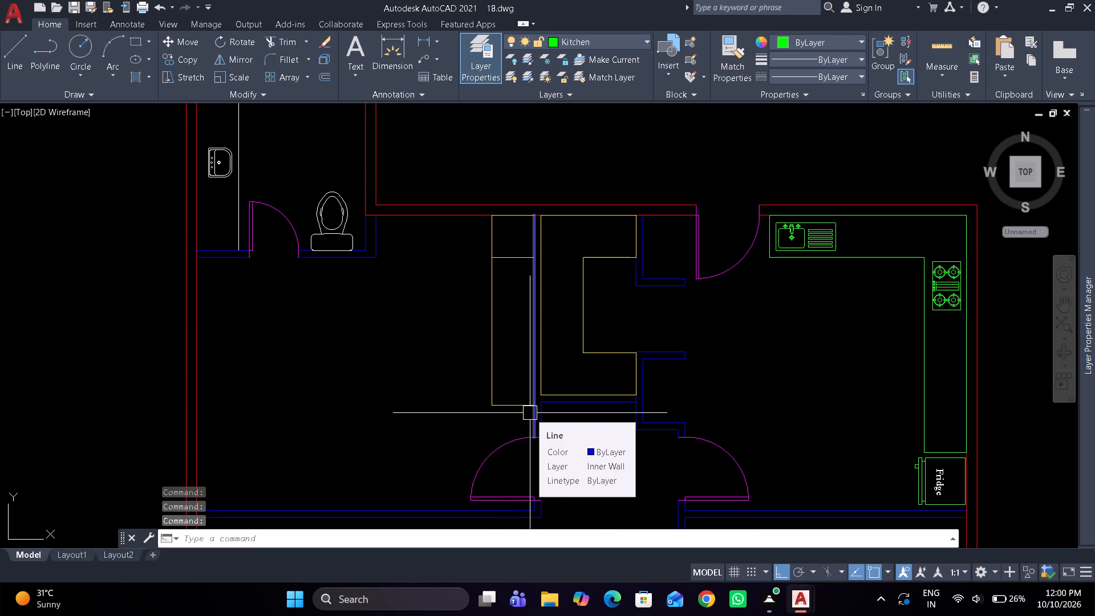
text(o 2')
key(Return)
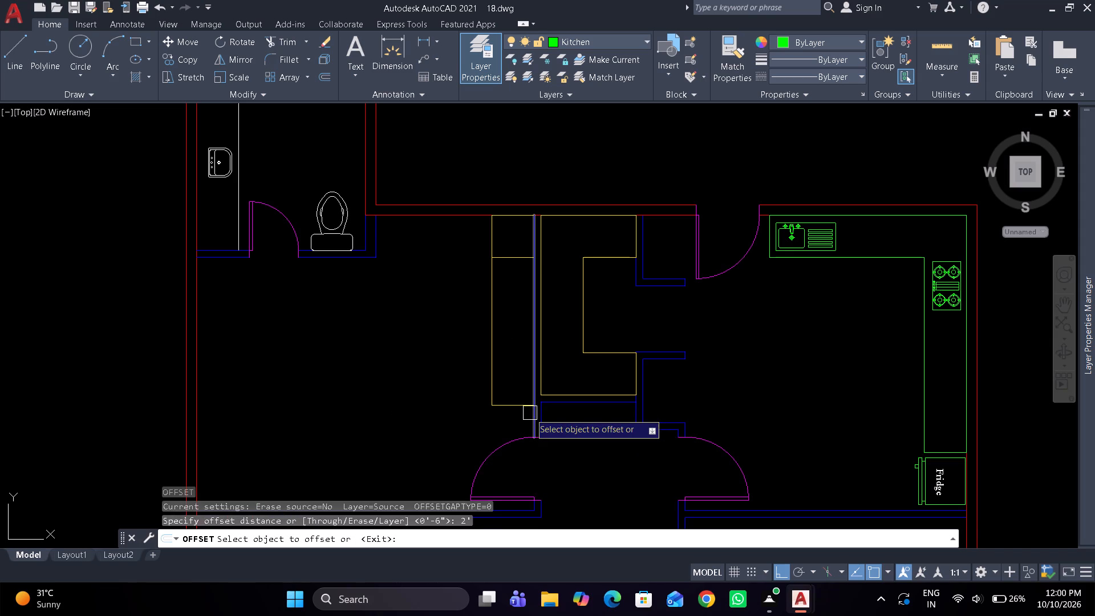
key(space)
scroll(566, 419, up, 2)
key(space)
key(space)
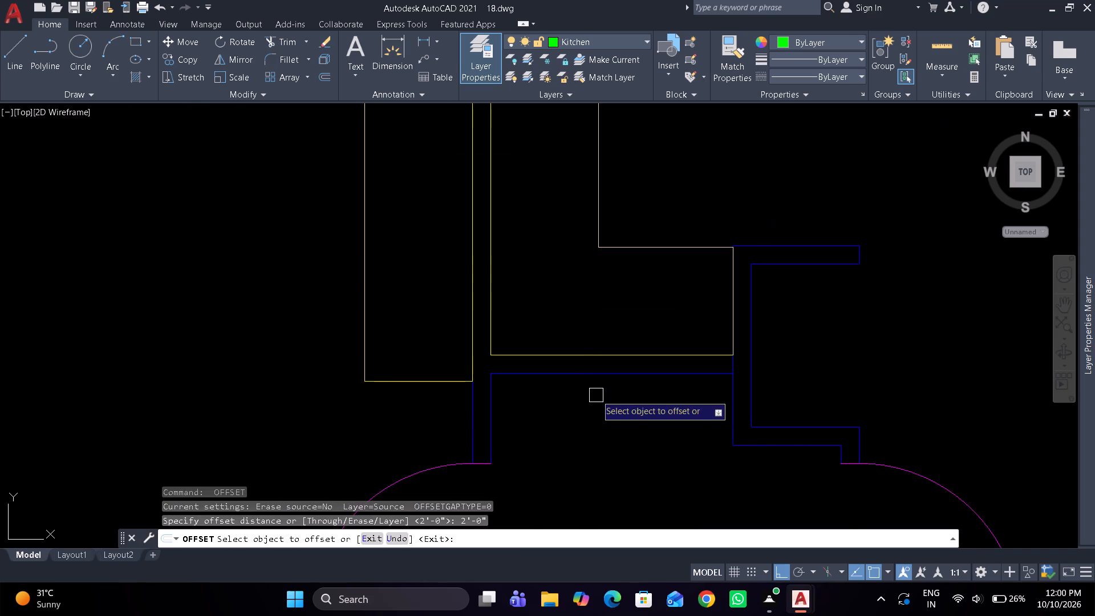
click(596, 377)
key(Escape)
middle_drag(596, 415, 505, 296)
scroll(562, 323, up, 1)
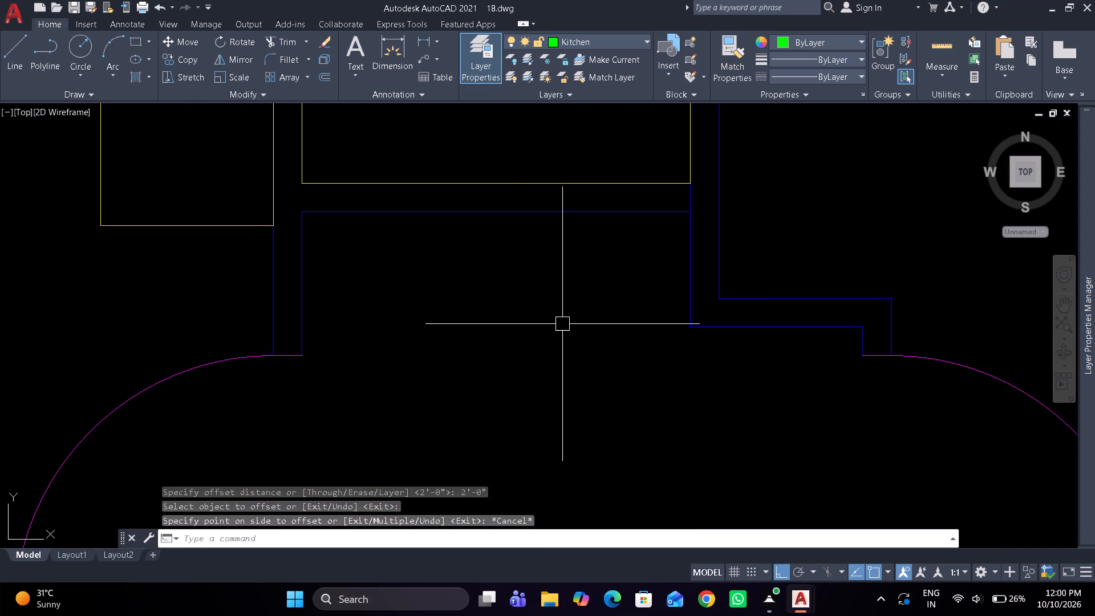
Rotate a copy of the bathroom wash basin a quarter turn clockwise about its drain, with the tap holes facing up.
scroll(563, 327, down, 4)
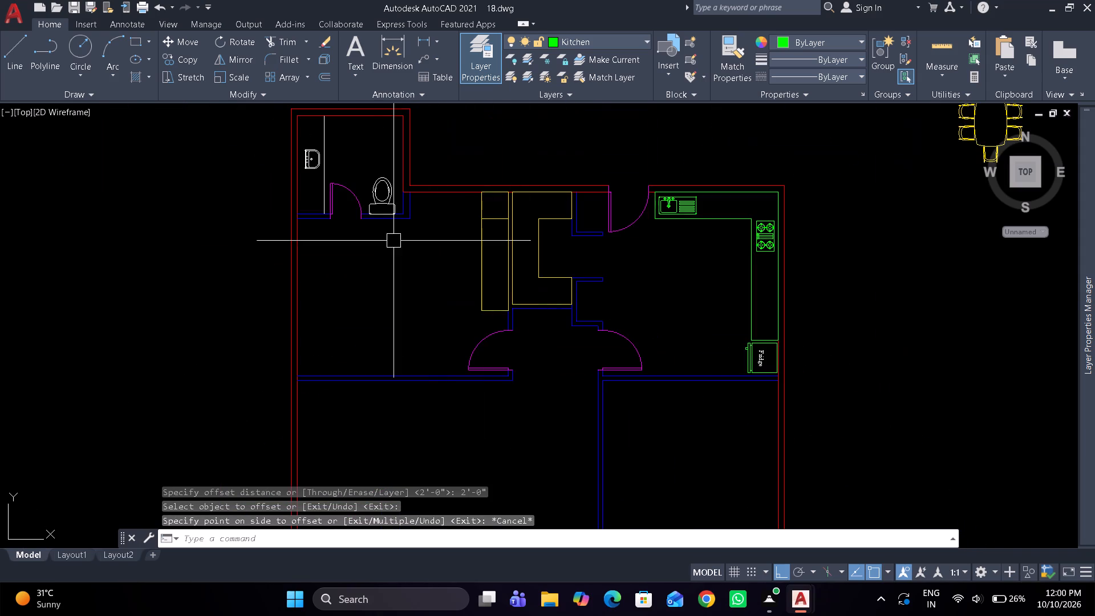
scroll(310, 158, up, 3)
click(309, 156)
text(ro)
key(space)
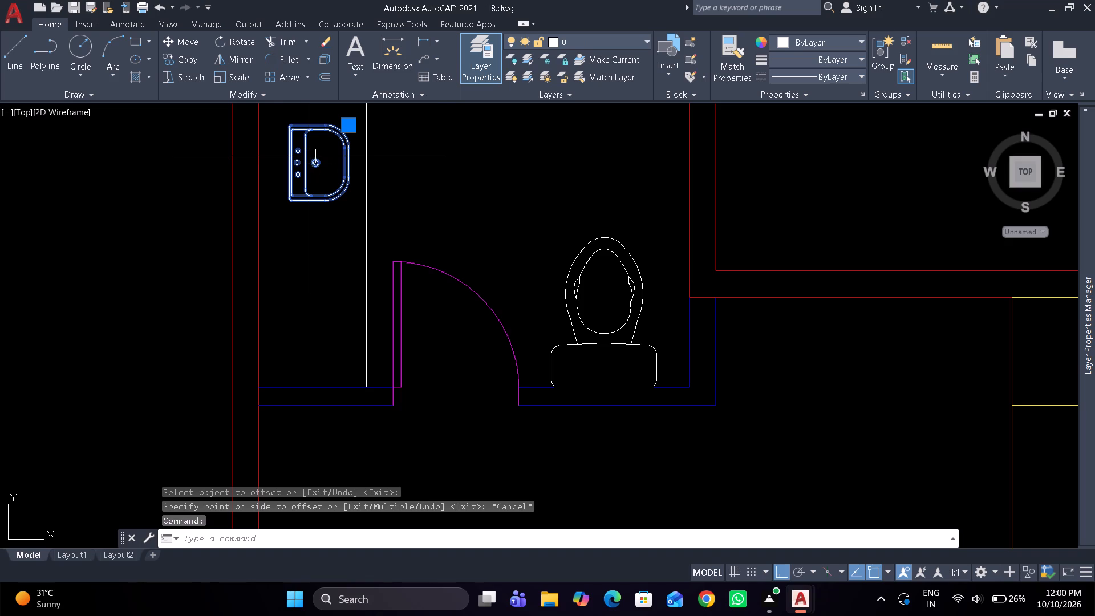
scroll(309, 156, up, 2)
click(322, 172)
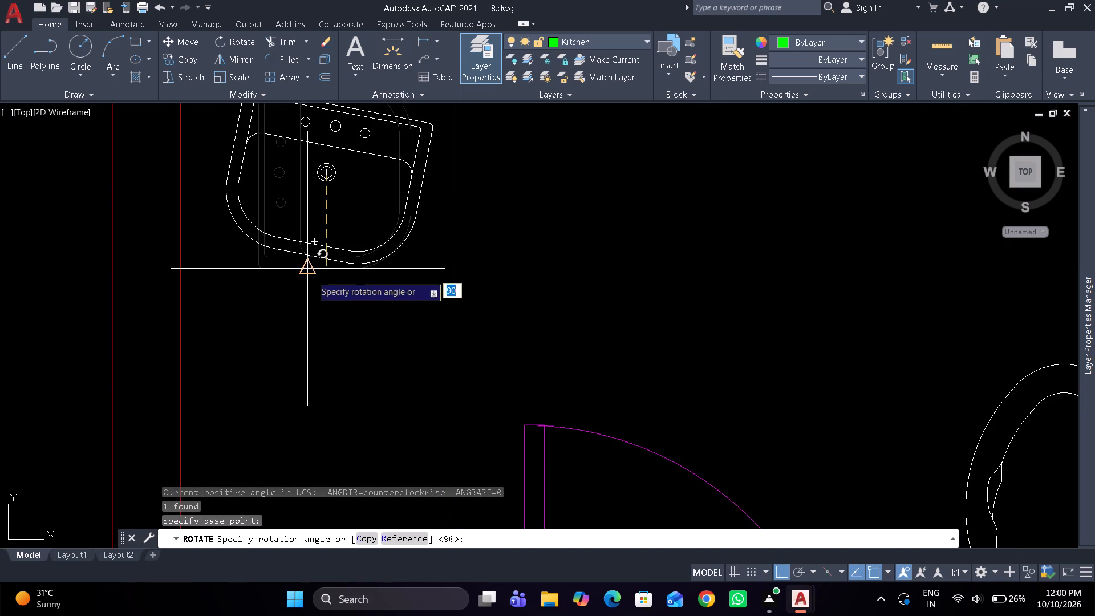
key(c)
key(space)
click(302, 318)
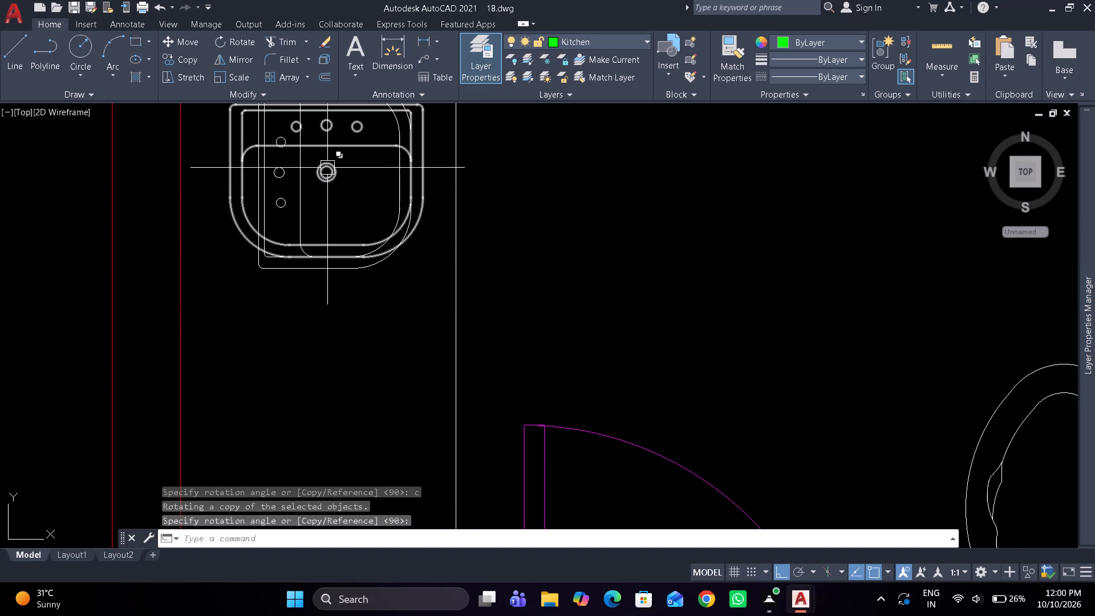
Shift the rotated basin copy horizontally out of the bathroom, clear of the original basin and past the outer wall.
click(327, 167)
scroll(328, 176, down, 2)
drag(328, 175, 449, 258)
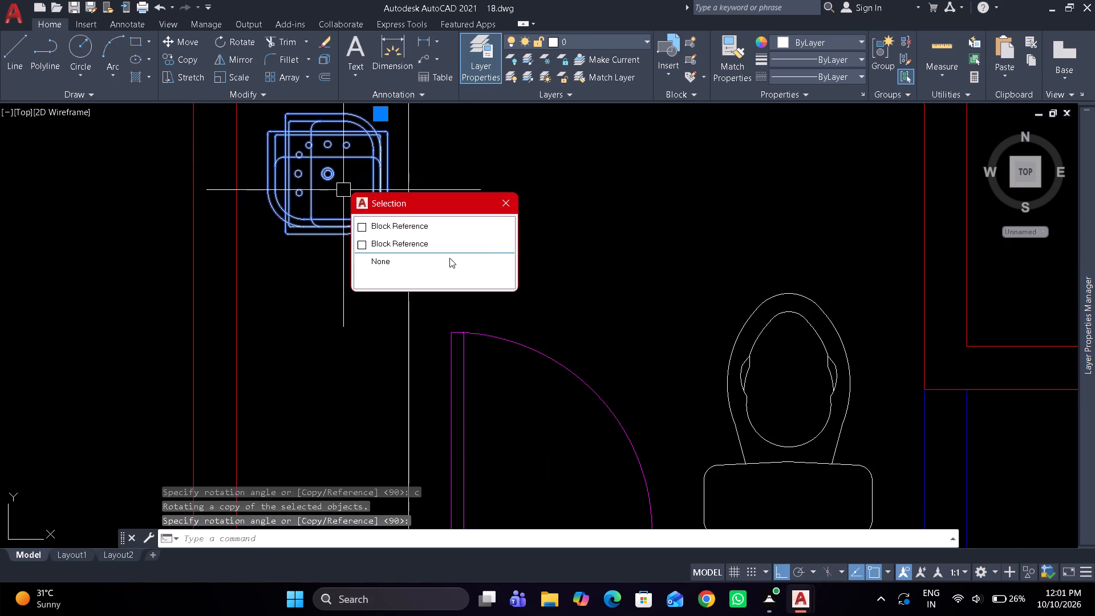
drag(449, 258, 514, 243)
key(Escape)
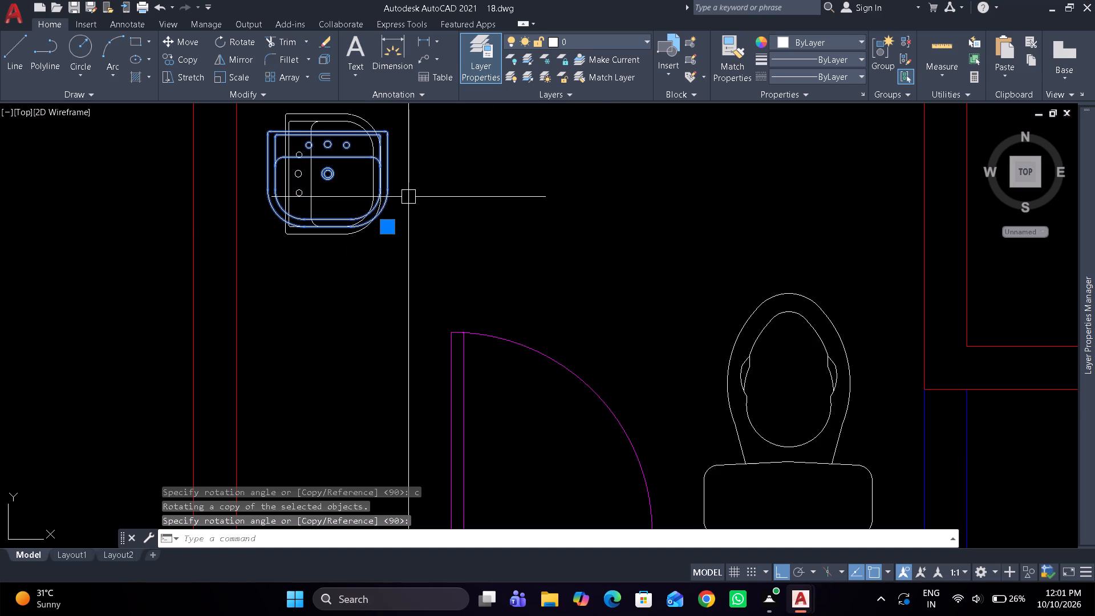
scroll(335, 156, down, 2)
drag(332, 155, 380, 218)
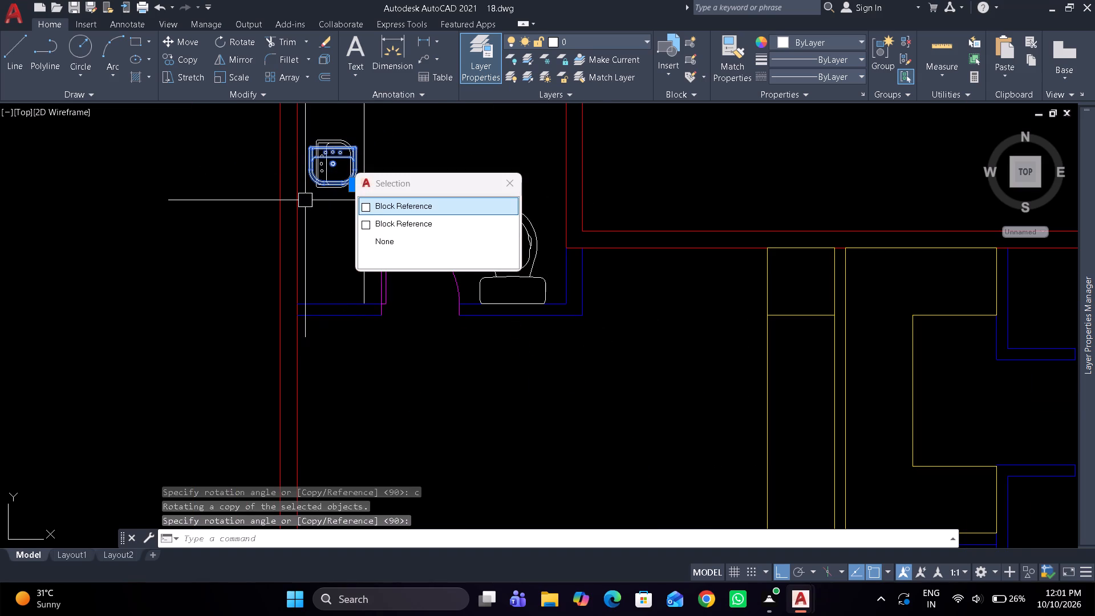
key(Escape)
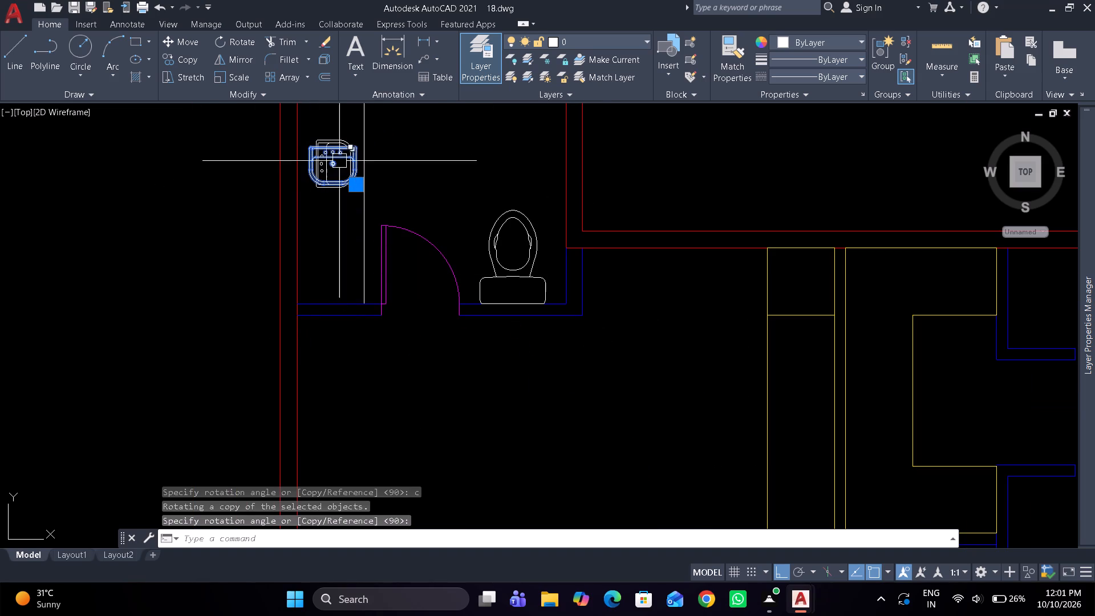
drag(352, 182, 365, 187)
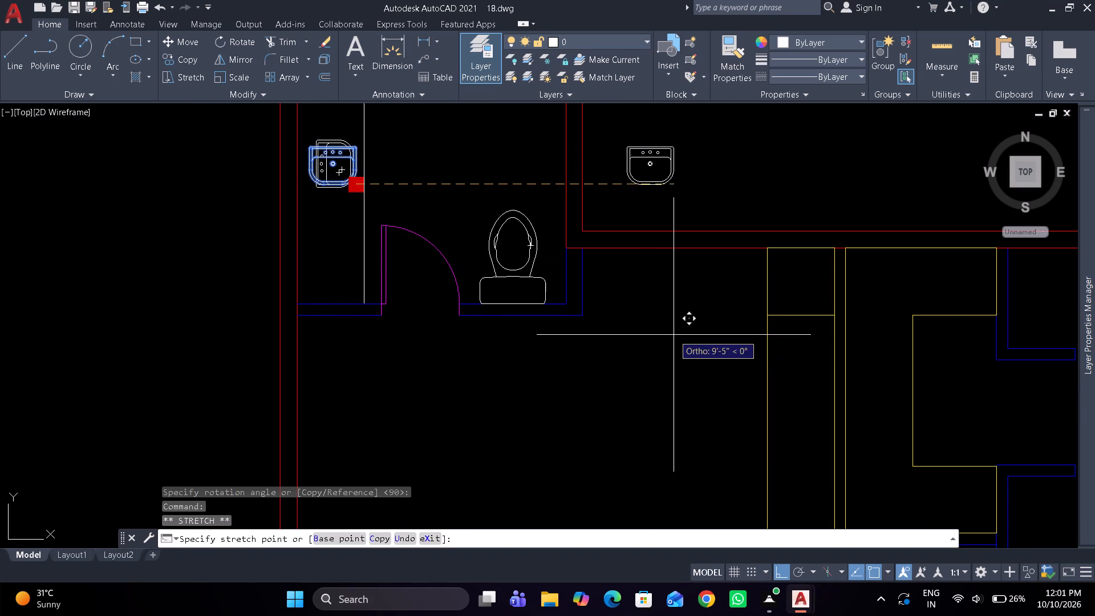
click(688, 342)
Move the rotated basin copy into the recess below the U-shaped yellow outline, between the two arc doors.
scroll(688, 342, down, 1)
middle_drag(624, 317, 271, 242)
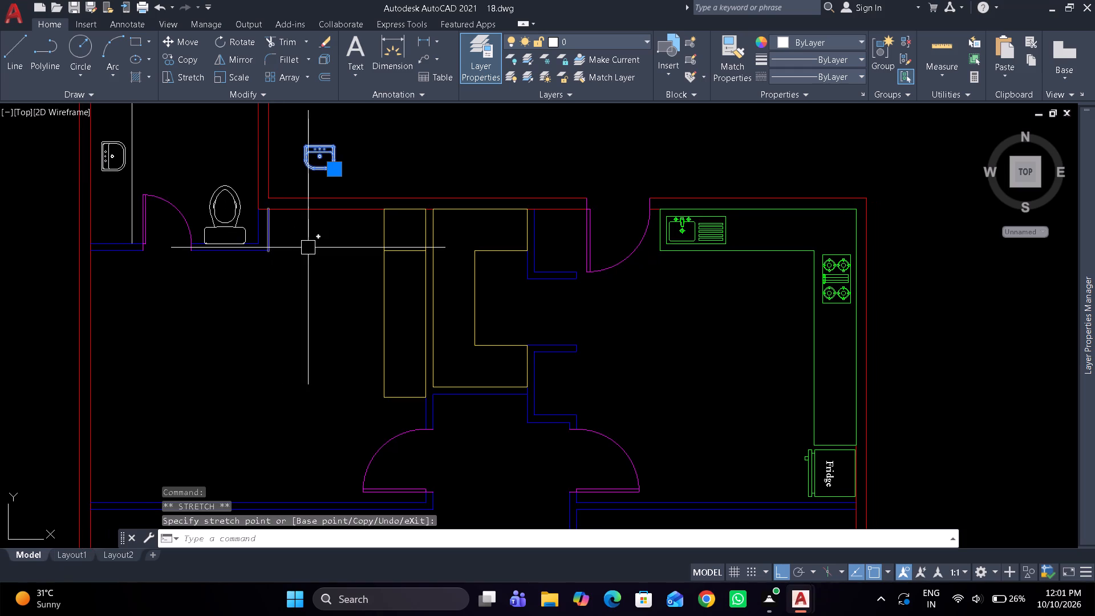
drag(319, 151, 465, 337)
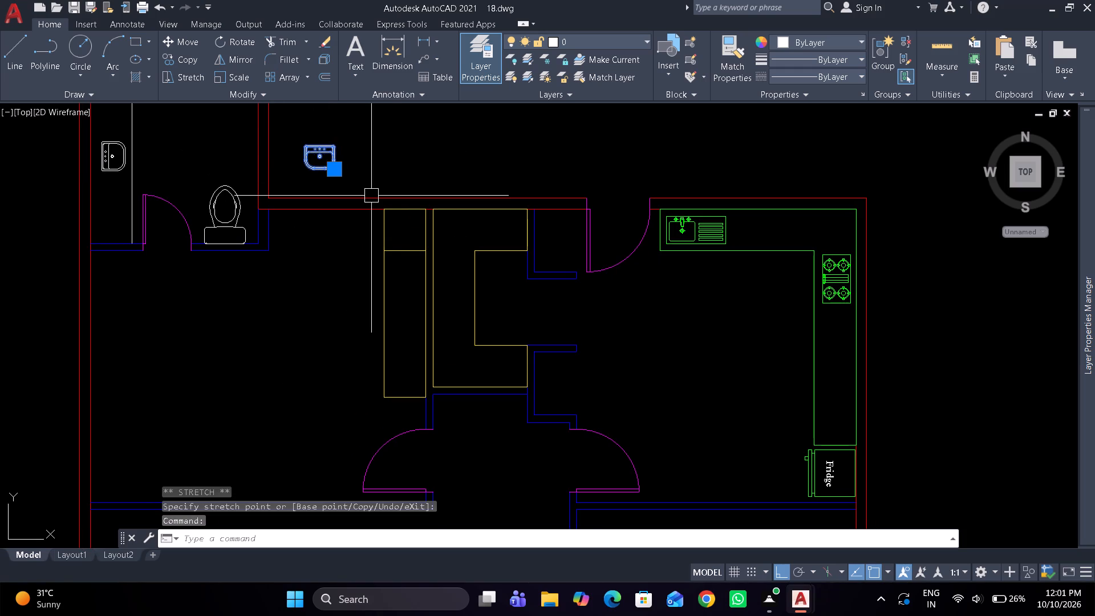
drag(465, 337, 482, 398)
Move the recess wash basin by the midpoint of its tap-side edge onto the recess's blue back wall line.
scroll(480, 405, up, 5)
middle_drag(478, 401, 476, 299)
click(500, 264)
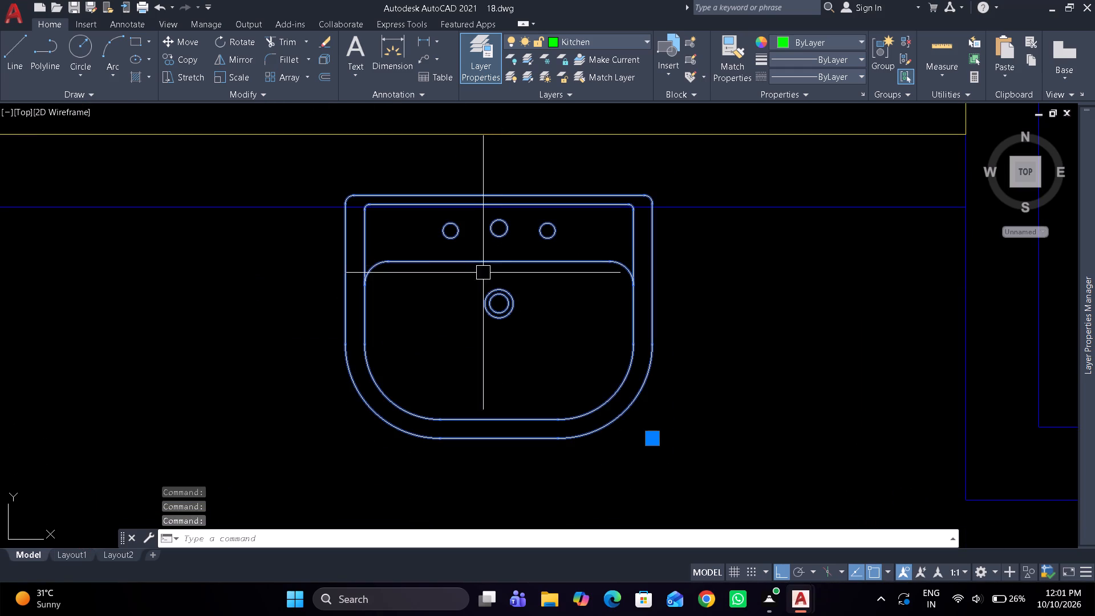
text(m)
key(space)
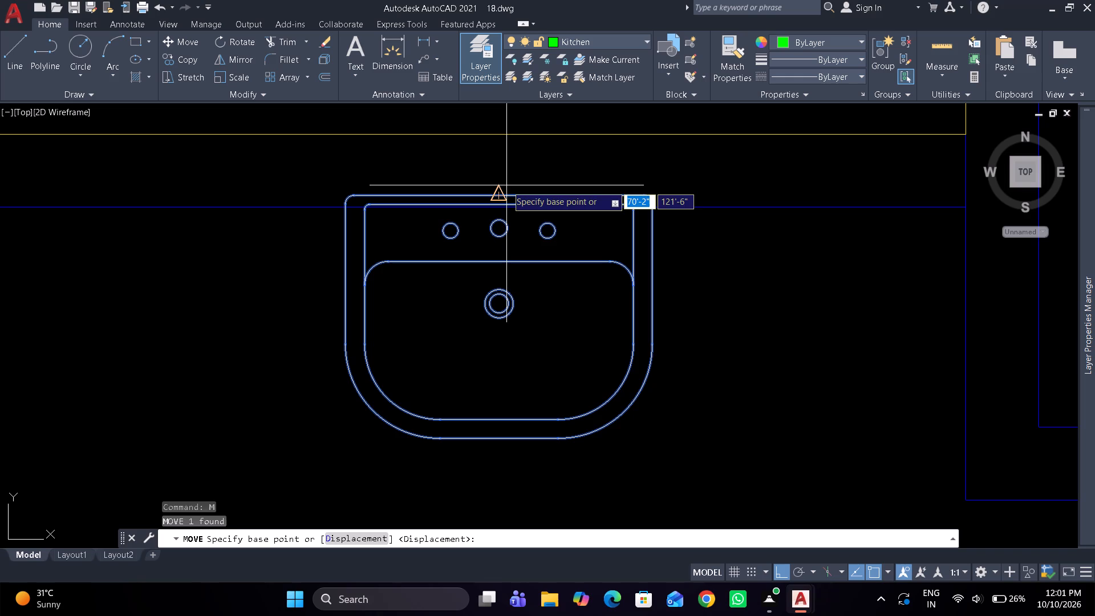
click(504, 188)
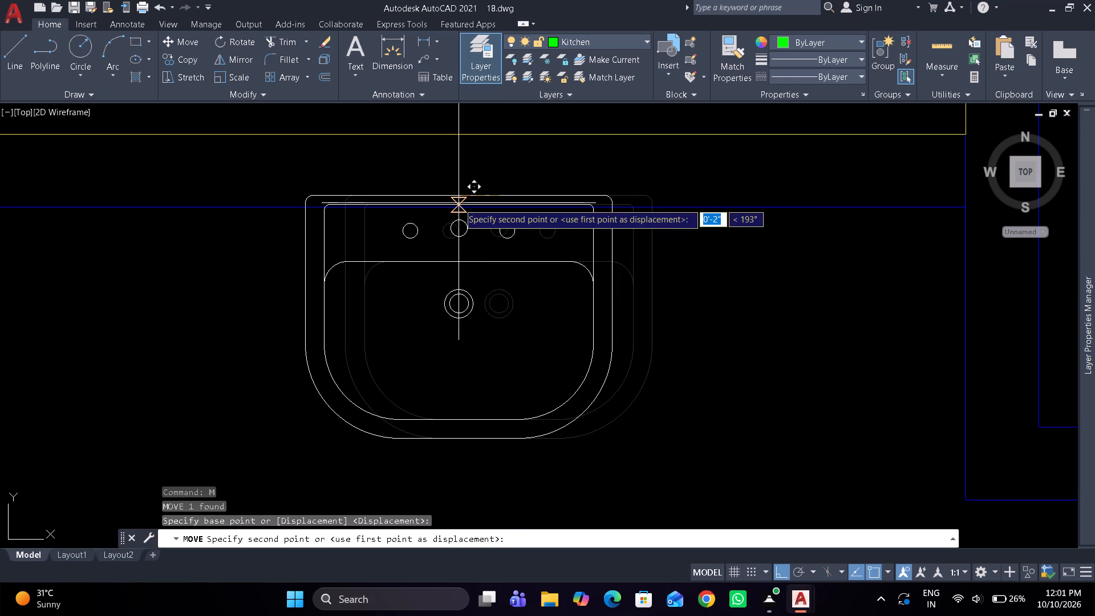
click(464, 206)
Nudge the bathroom wash basin and the adjacent vertical white line together toward the outer wall, leaving the basin almost against it.
scroll(451, 244, down, 5)
scroll(448, 258, up, 3)
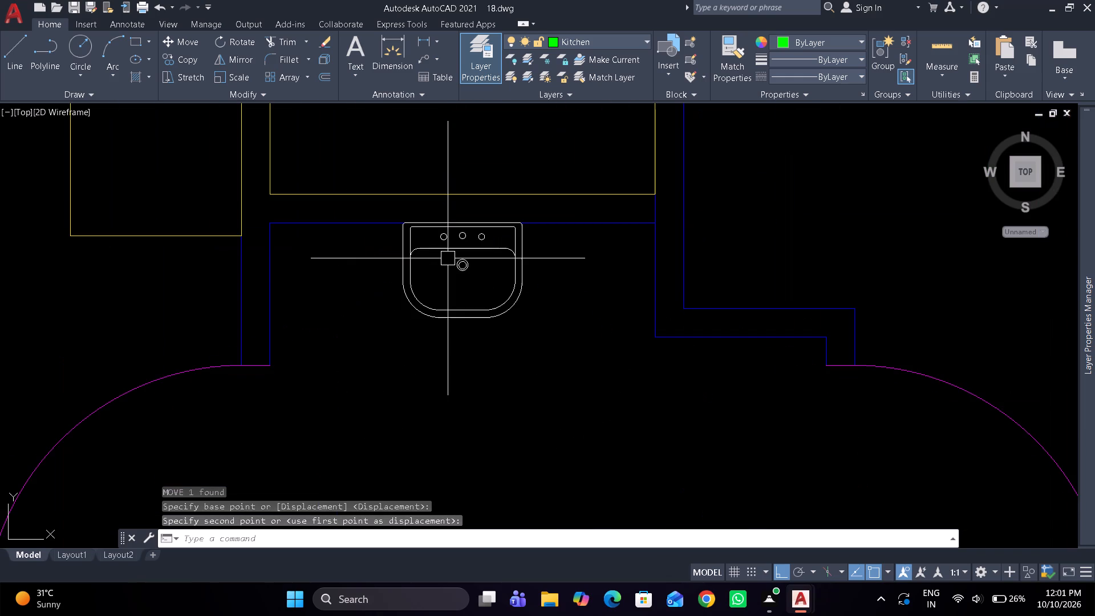
scroll(448, 258, down, 1)
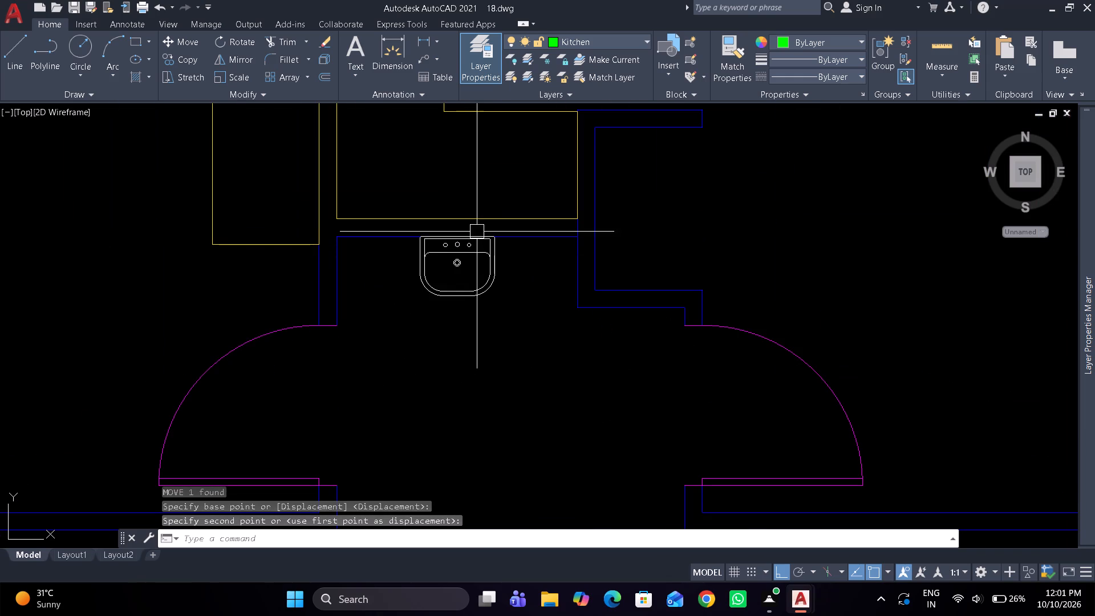
scroll(488, 255, down, 1)
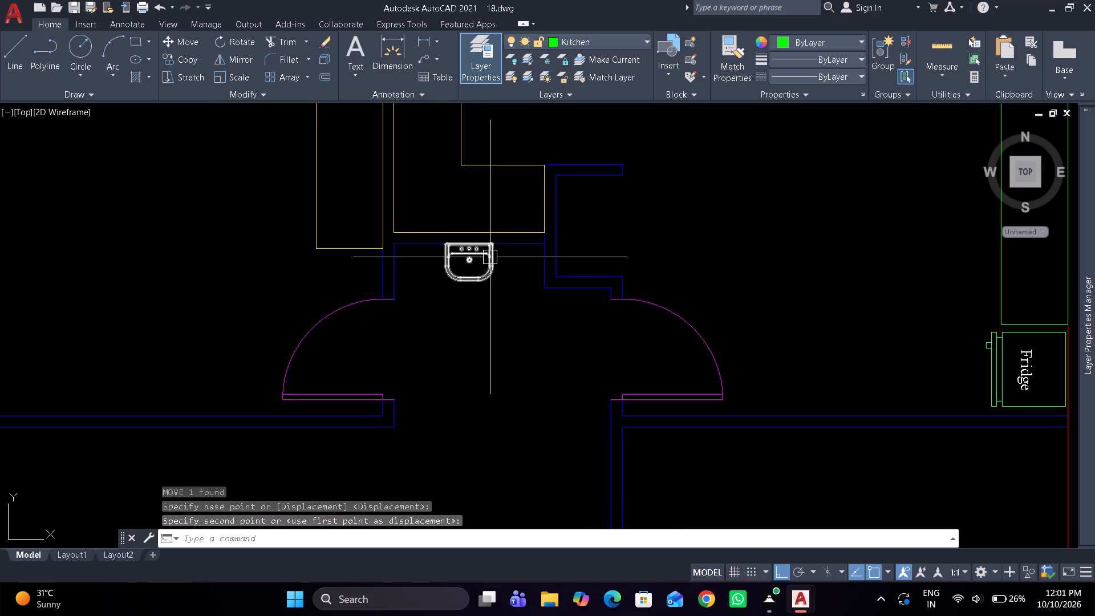
scroll(509, 286, down, 2)
middle_drag(330, 210, 339, 294)
scroll(283, 235, up, 2)
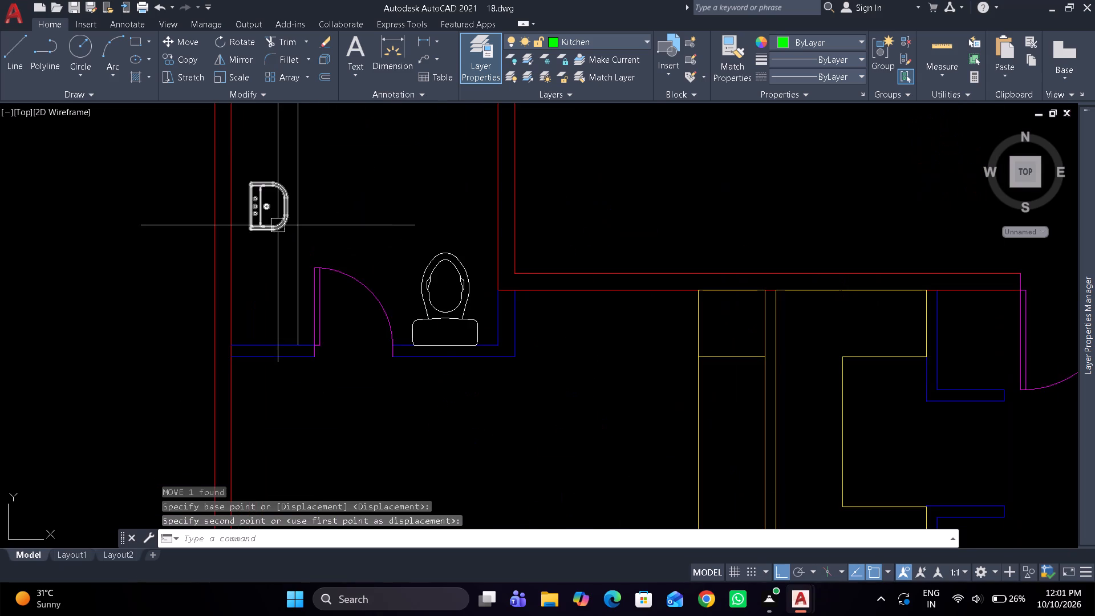
scroll(278, 225, up, 1)
drag(332, 189, 289, 188)
click(266, 190)
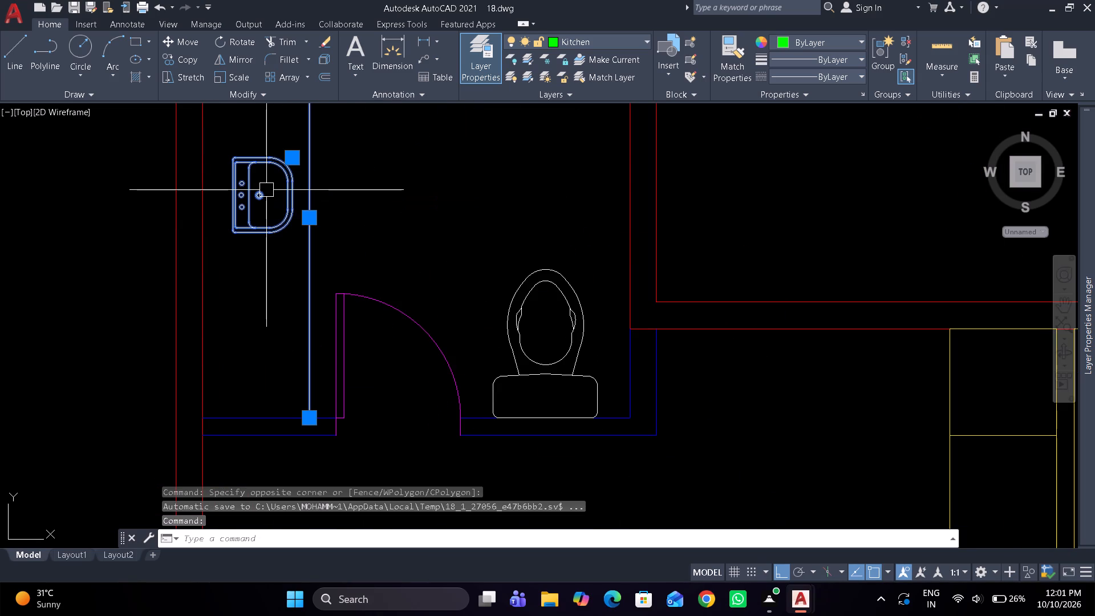
key(ctrl+Left)
key(ctrl+Left)
key(ctrl+Left)
key(ctrl+Left)
key(ctrl+Left)
key(ctrl+Left)
key(ctrl+Left)
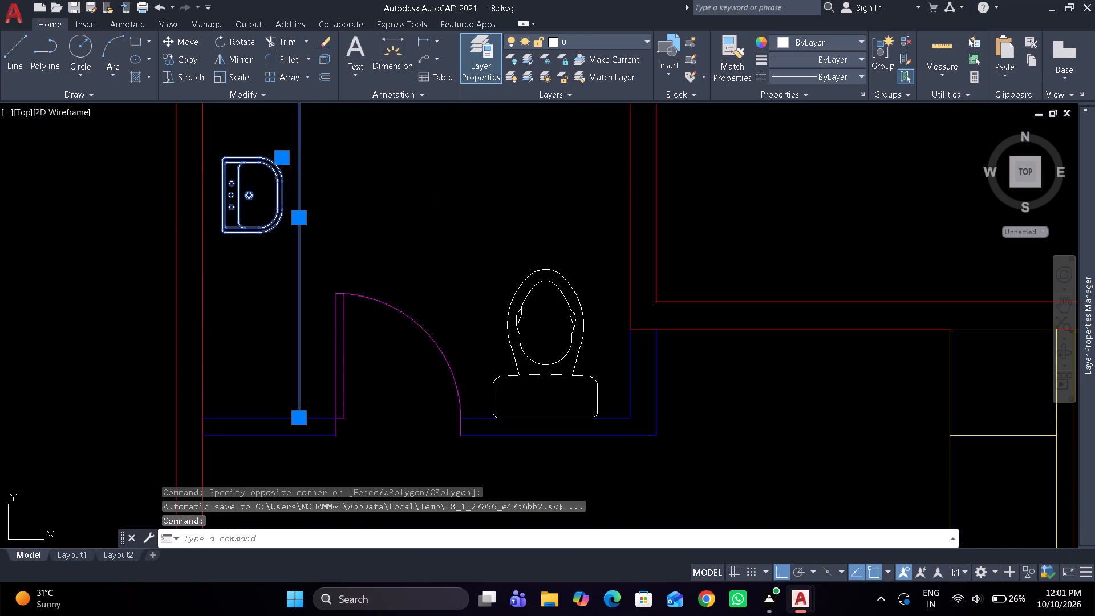
key(ctrl+Left)
key(ctrl+Left)
key(ctrl+Left)
key(ctrl+Left)
key(ctrl+Left)
key(ctrl+Left)
key(ctrl+Left)
key(ctrl+Left)
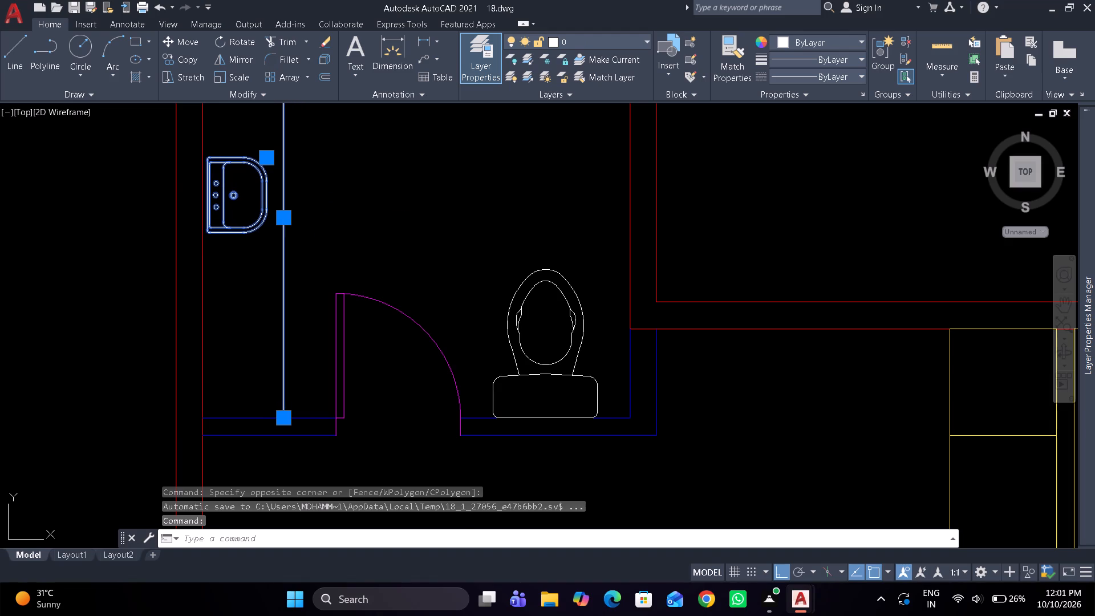
key(Escape)
Nudge the bathroom wash basin alone along the outer wall toward the door side of the room.
scroll(277, 190, down, 3)
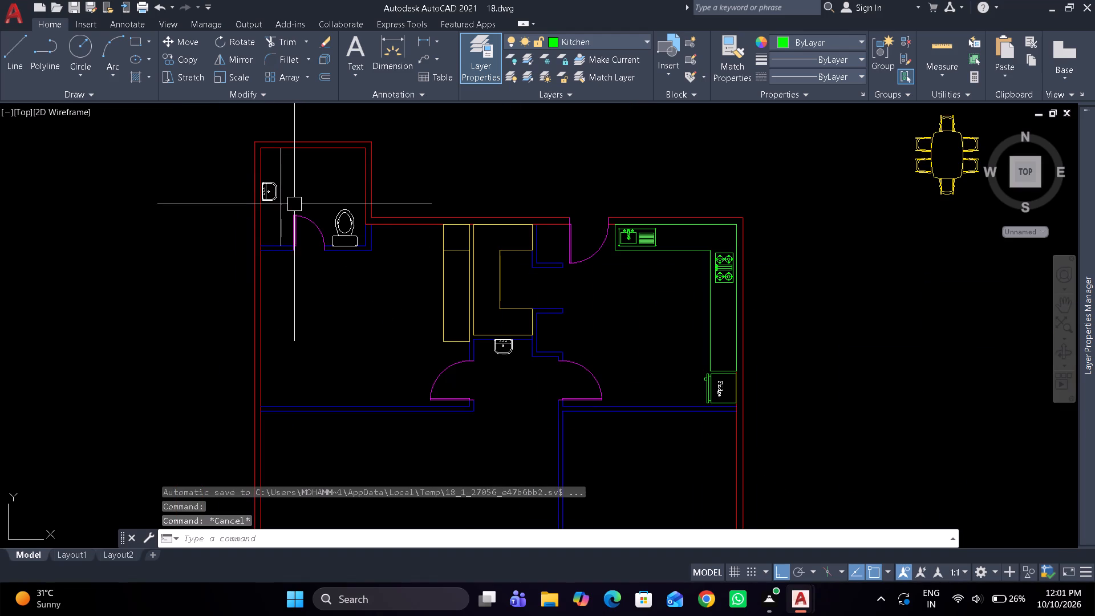
middle_drag(304, 252, 314, 338)
scroll(273, 287, up, 1)
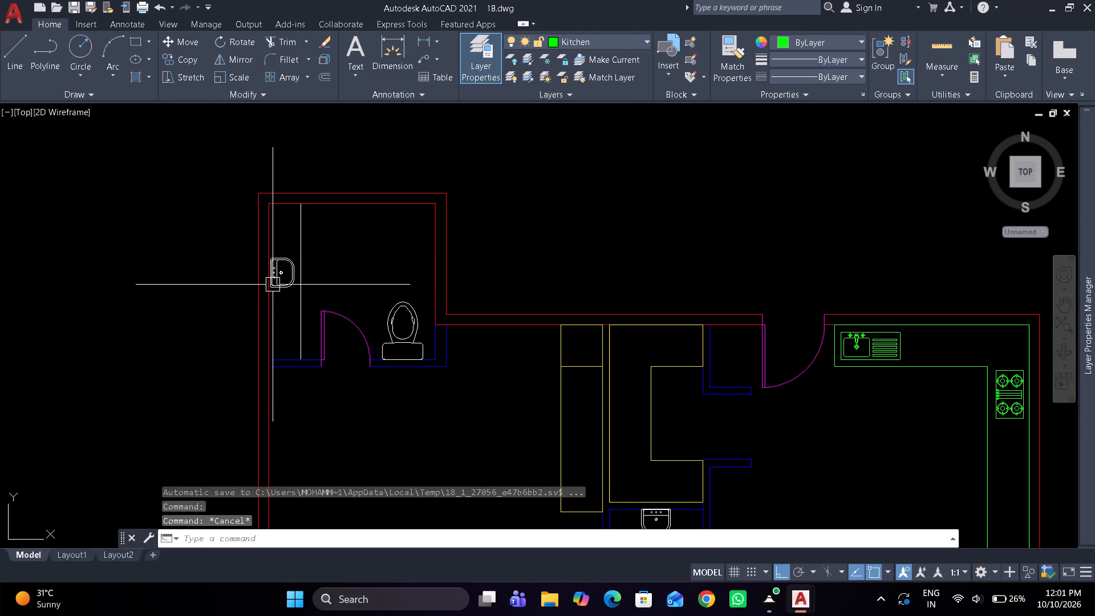
click(293, 261)
scroll(293, 261, up, 2)
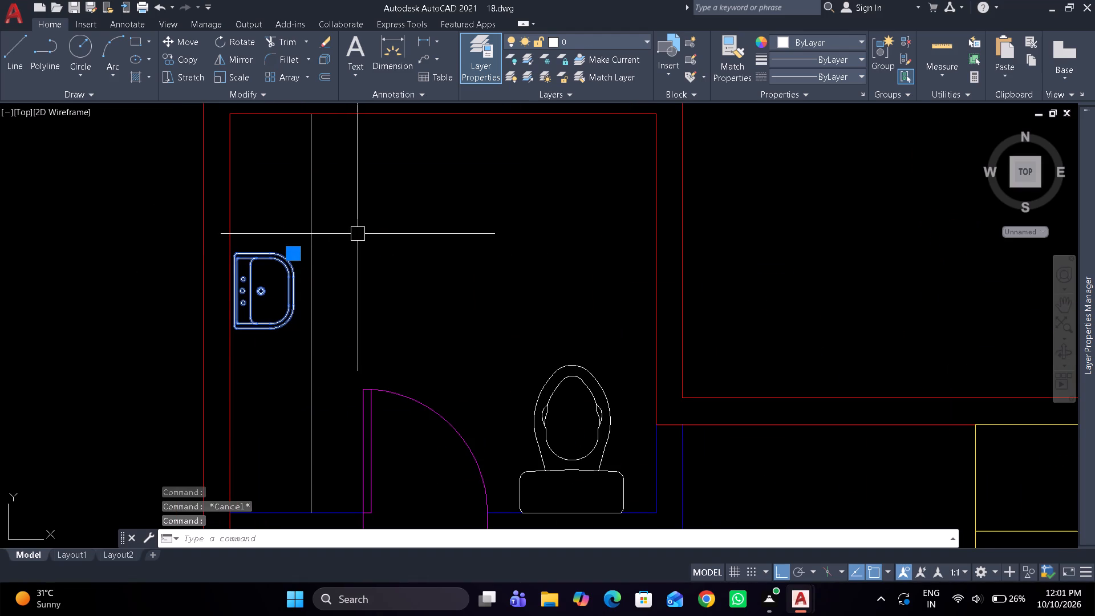
key(ctrl+Down)
key(ctrl+Down)
key(ctrl+Down)
key(ctrl+Down)
key(ctrl+Down)
key(ctrl+Down)
key(ctrl+Down)
key(ctrl+Down)
key(ctrl+Down)
key(ctrl+Down)
key(ctrl+Down)
key(ctrl+Down)
key(ctrl+Down)
key(ctrl+Down)
key(ctrl+Down)
key(ctrl+Down)
key(ctrl+Down)
key(ctrl+Down)
key(ctrl+Down)
key(ctrl+Down)
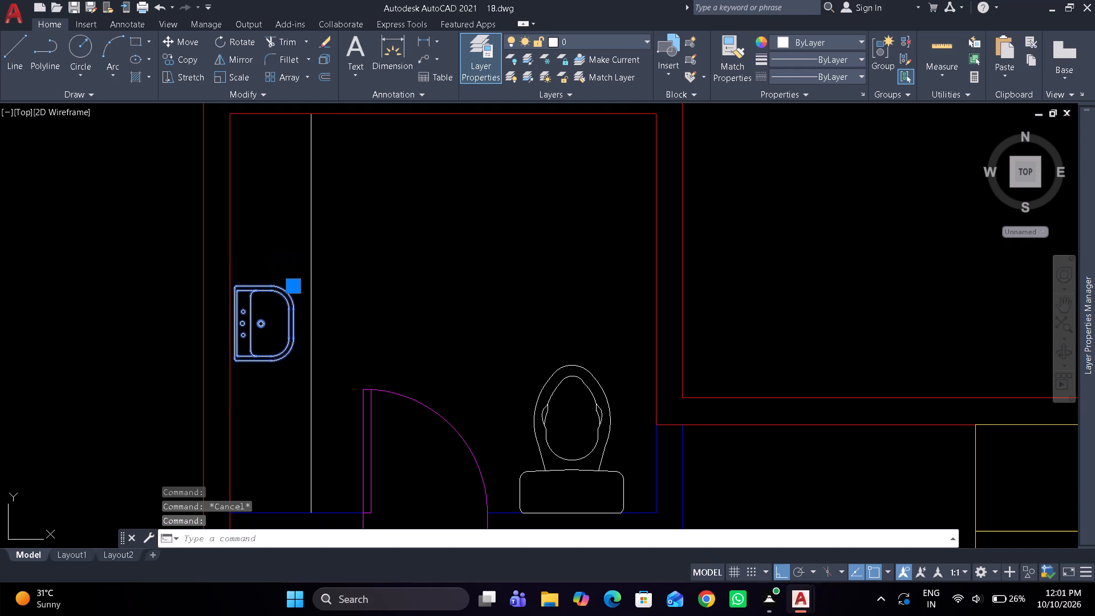
key(Escape)
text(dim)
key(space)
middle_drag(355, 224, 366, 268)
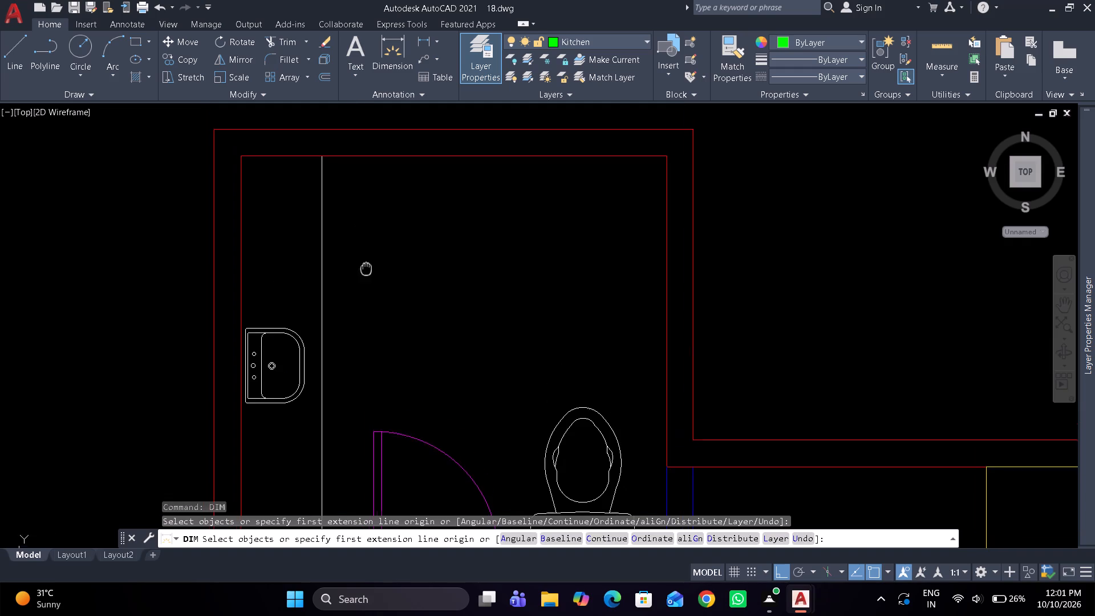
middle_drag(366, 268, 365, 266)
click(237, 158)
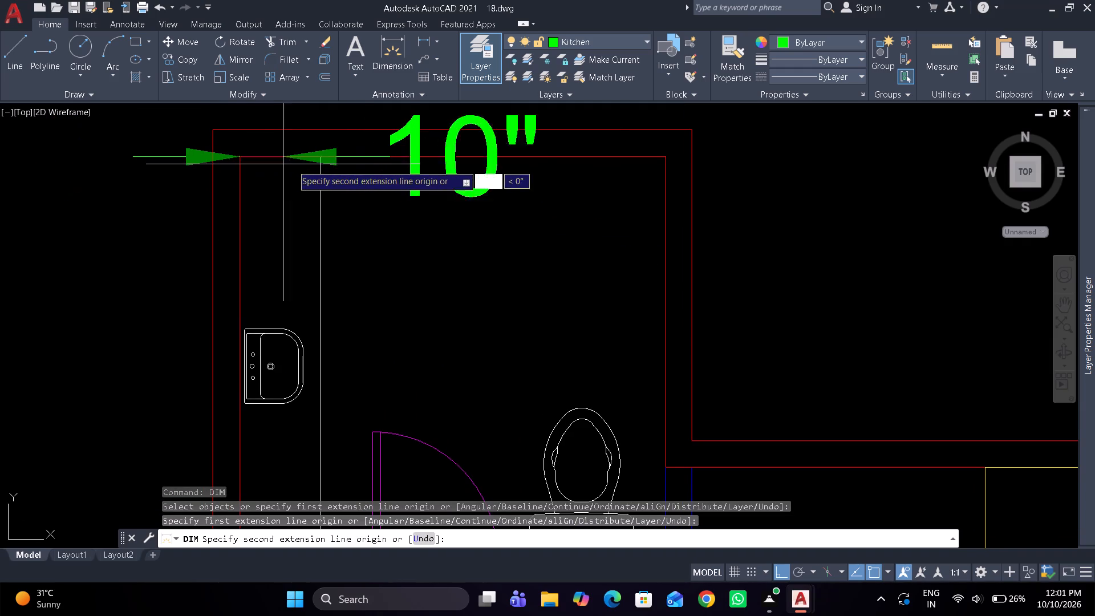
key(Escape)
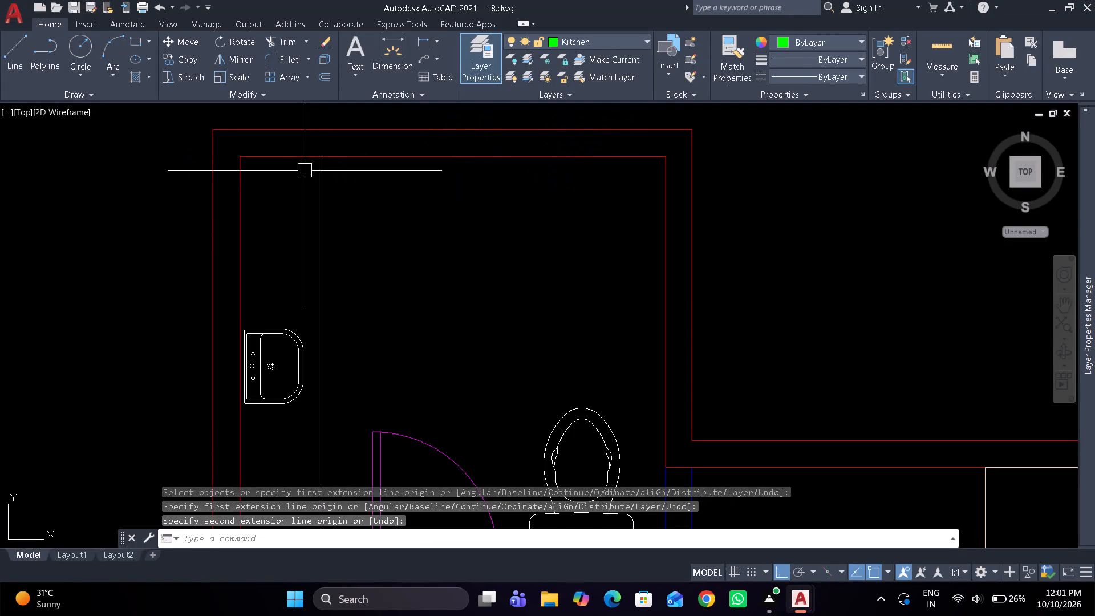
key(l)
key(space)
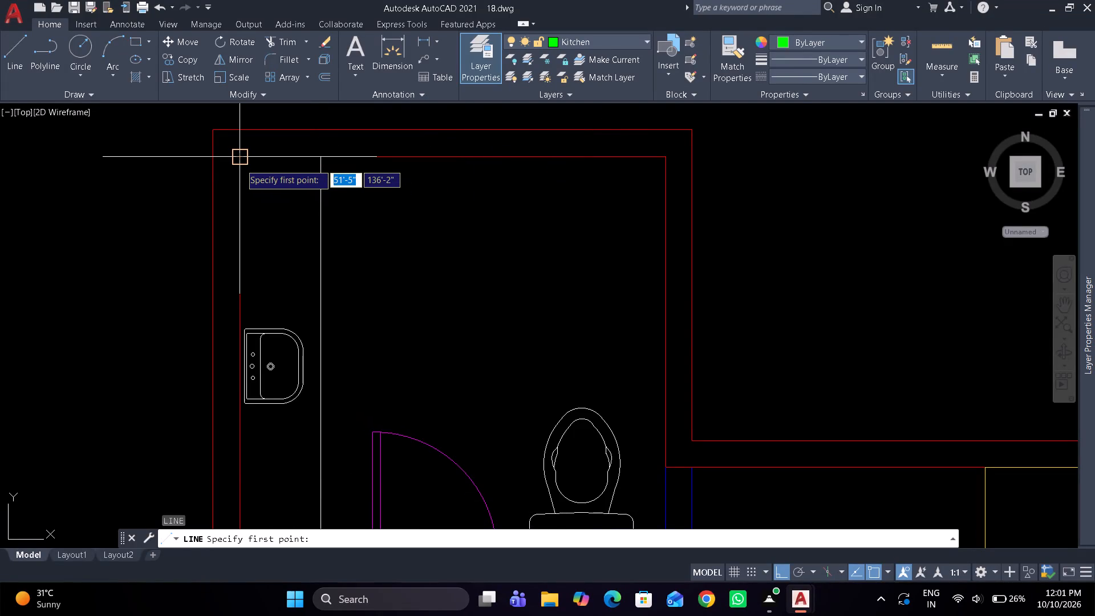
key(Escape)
Draw a diagonal line about 1'-3" at 127° from the white counter line beside the basin, continuing vertically to the bathroom's upper inner wall.
middle_drag(325, 346, 324, 337)
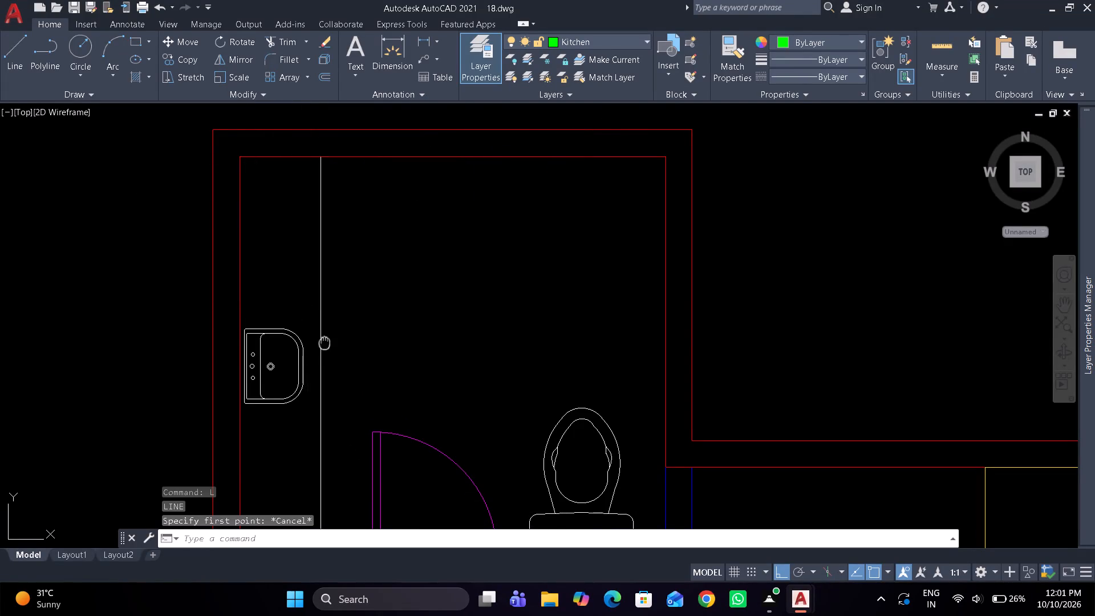
middle_drag(324, 337, 318, 284)
text(l)
key(space)
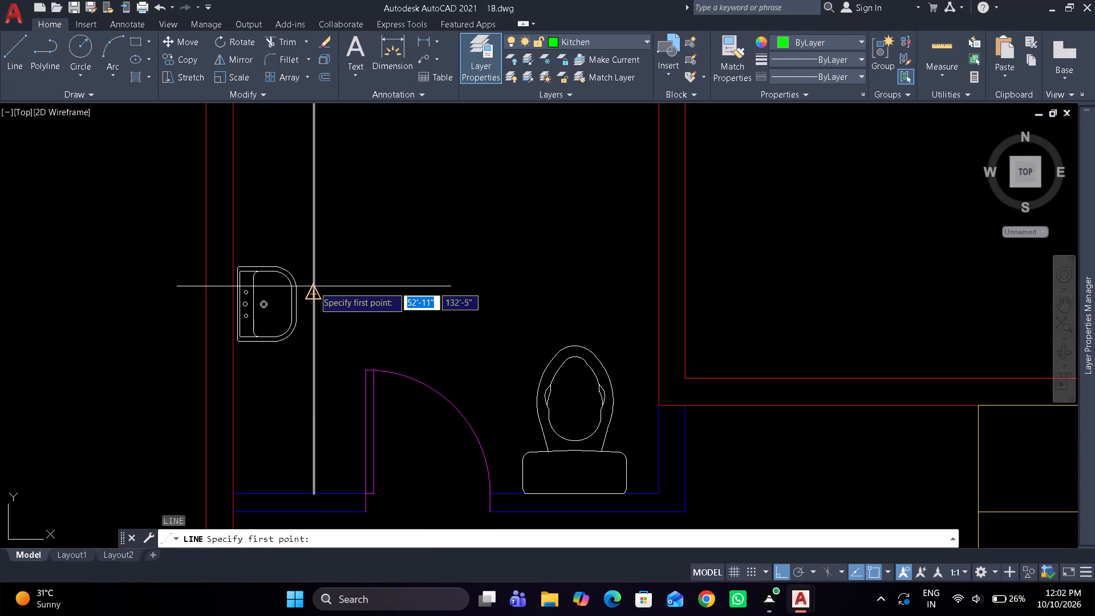
click(313, 286)
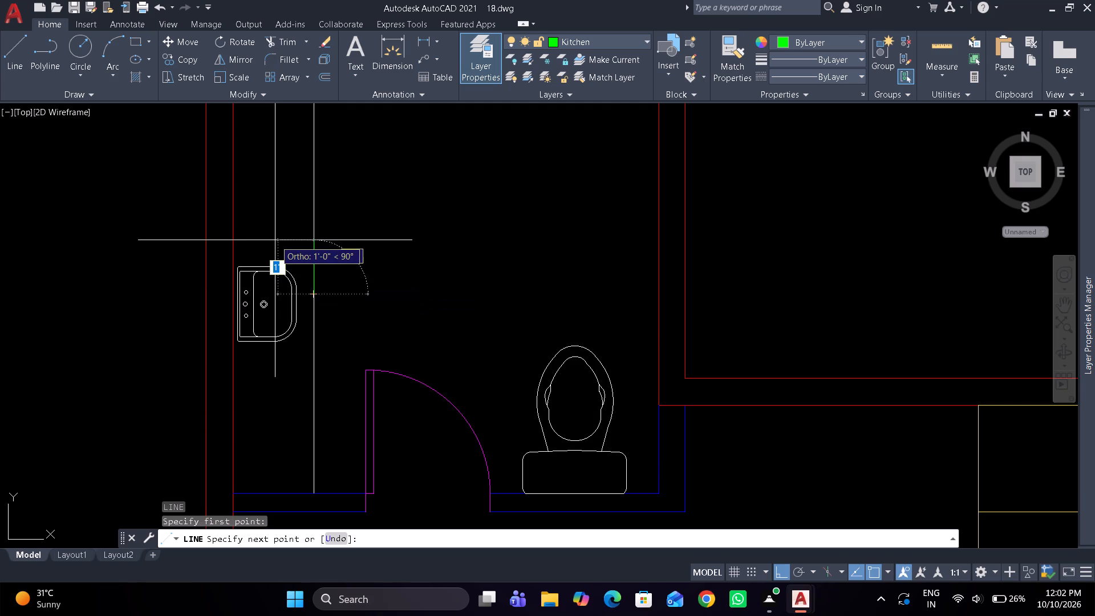
key(F8)
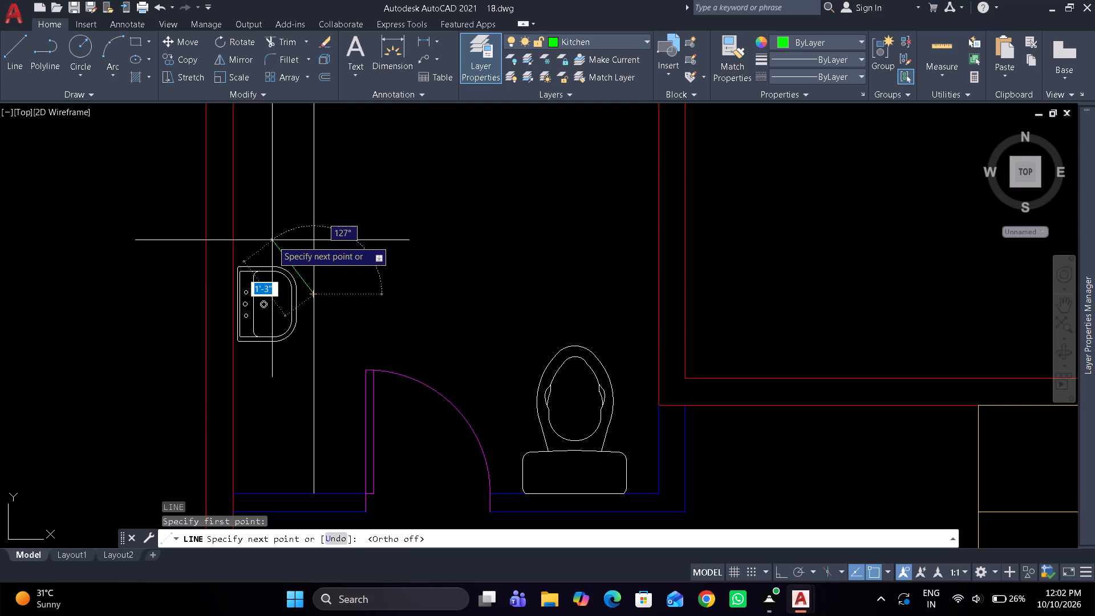
click(272, 240)
key(F8)
middle_drag(268, 212, 270, 250)
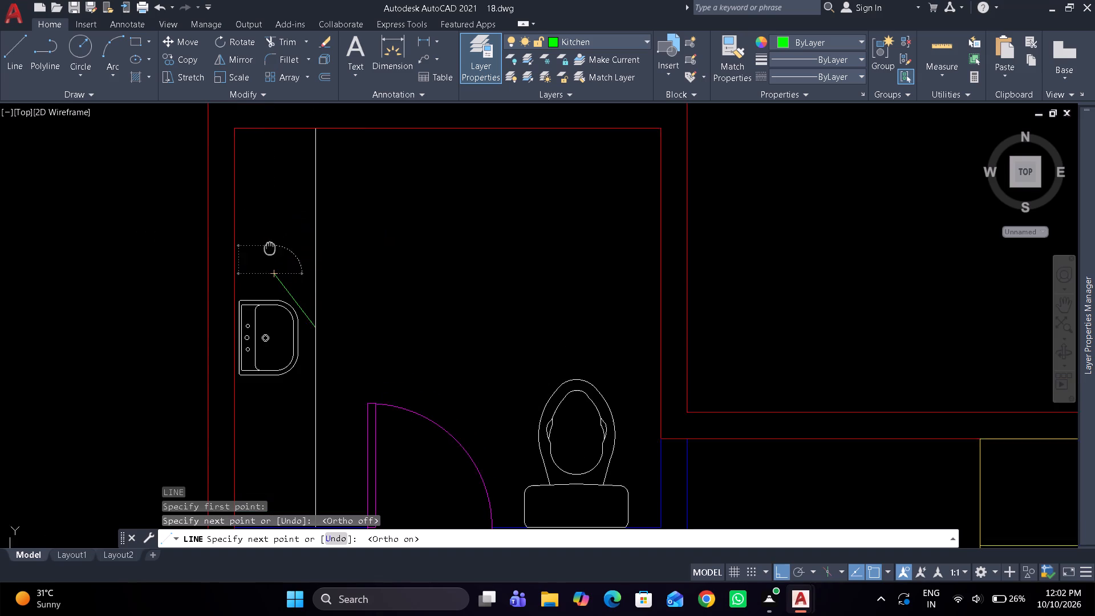
middle_drag(270, 250, 270, 255)
click(269, 143)
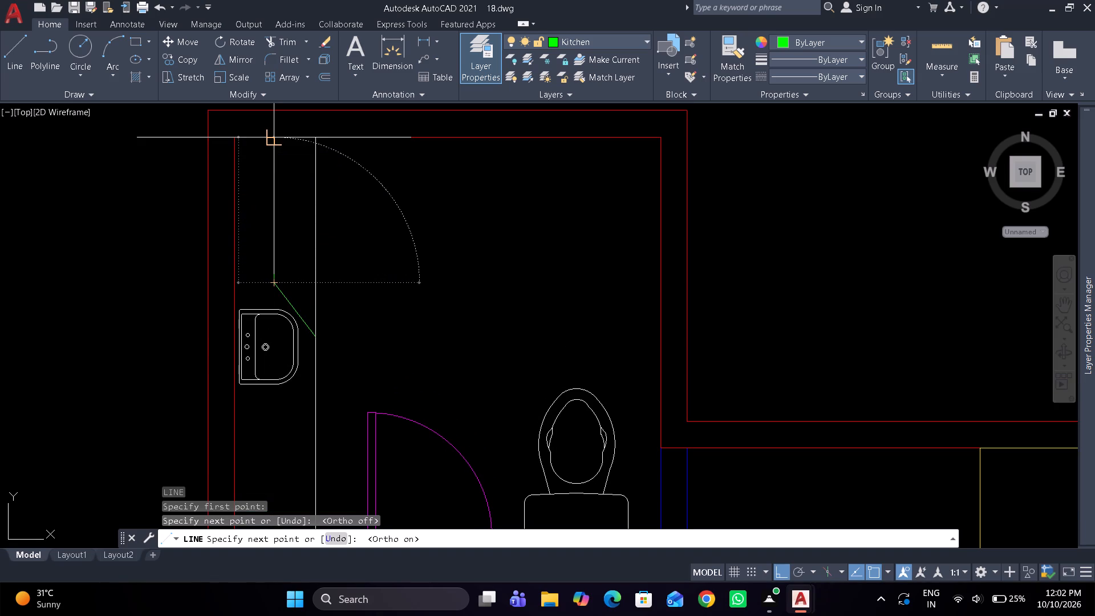
key(space)
Trim the vertical white counter line above its junction with the new diagonal line.
key(t)
key(r)
key(space)
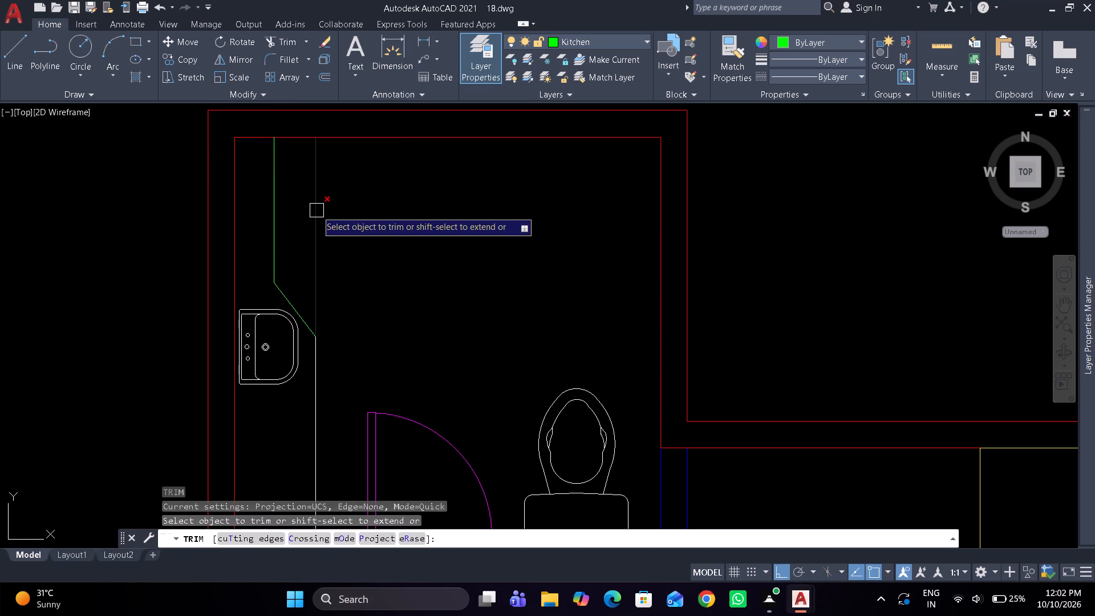
click(317, 210)
key(space)
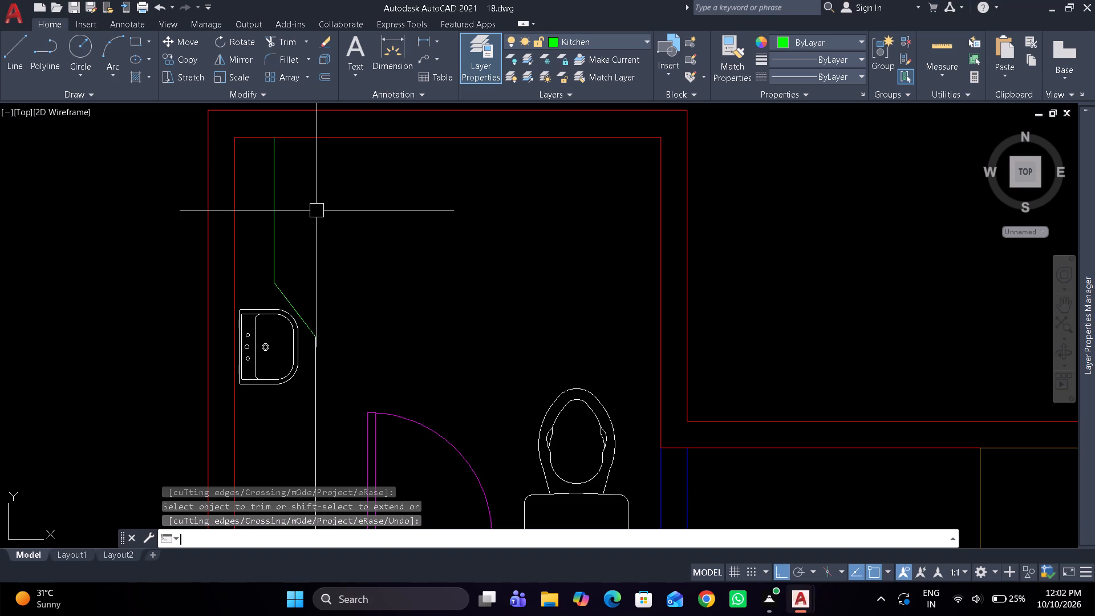
drag(571, 326, 565, 320)
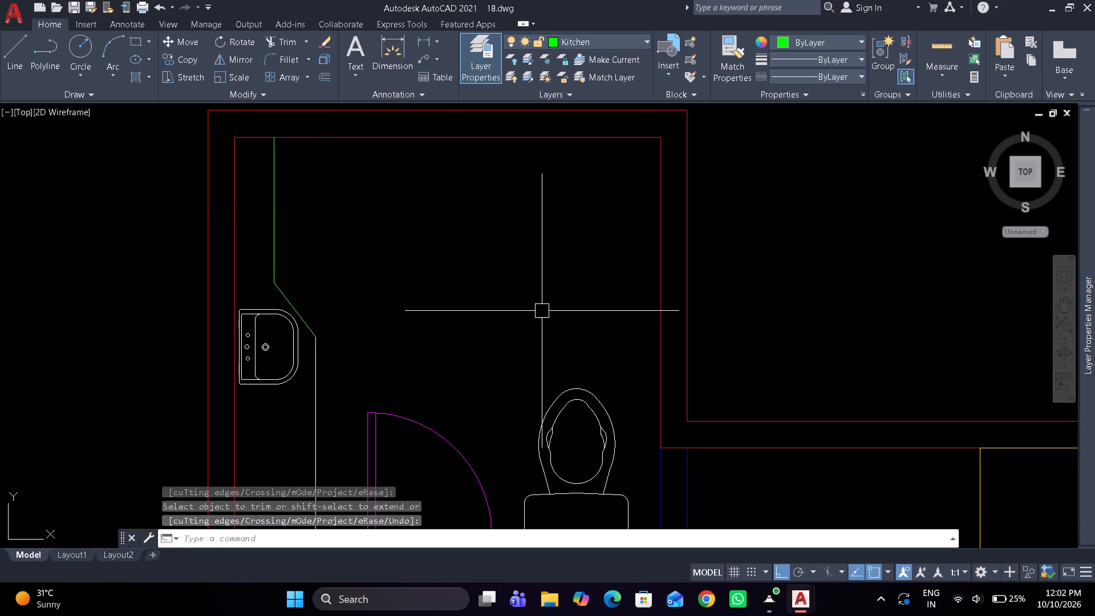
key(Escape)
key(Escape)
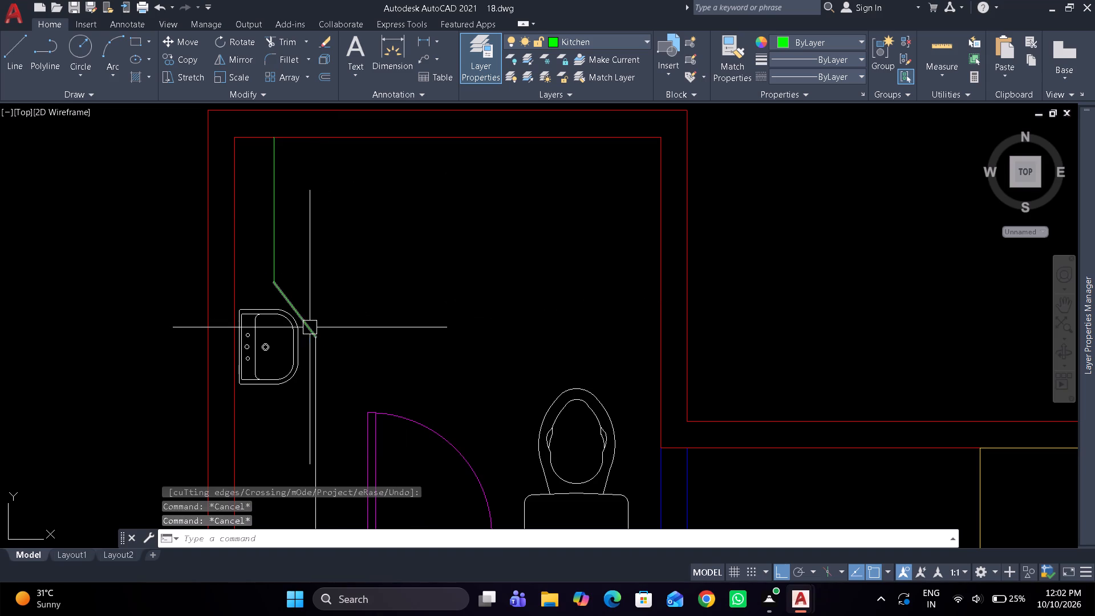
Assign the new diagonal and vertical counter lines to layer 0.
click(308, 327)
click(274, 261)
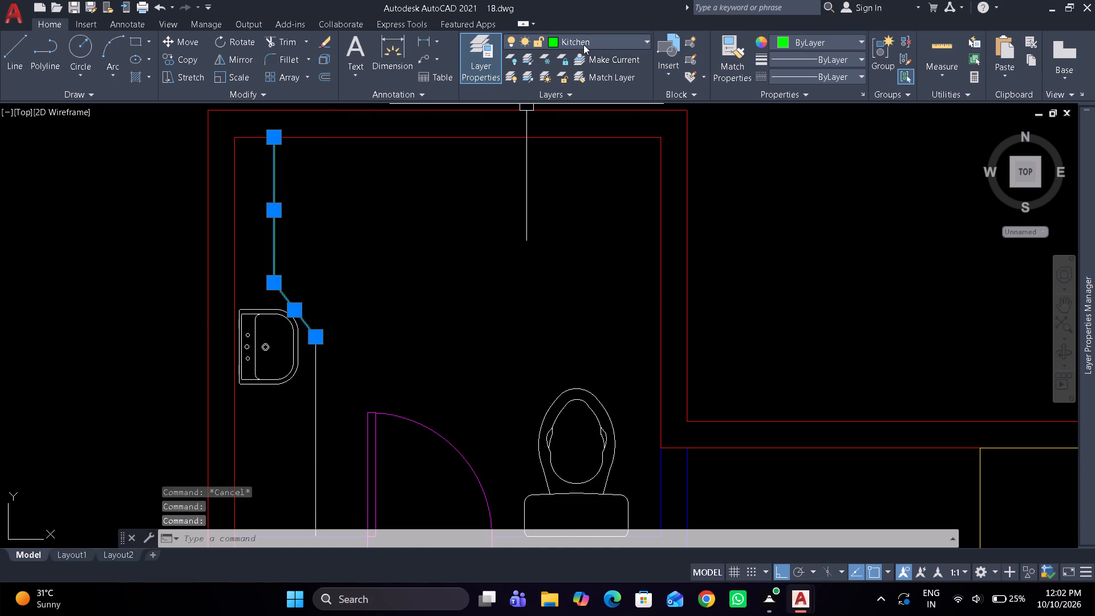
click(583, 44)
click(583, 60)
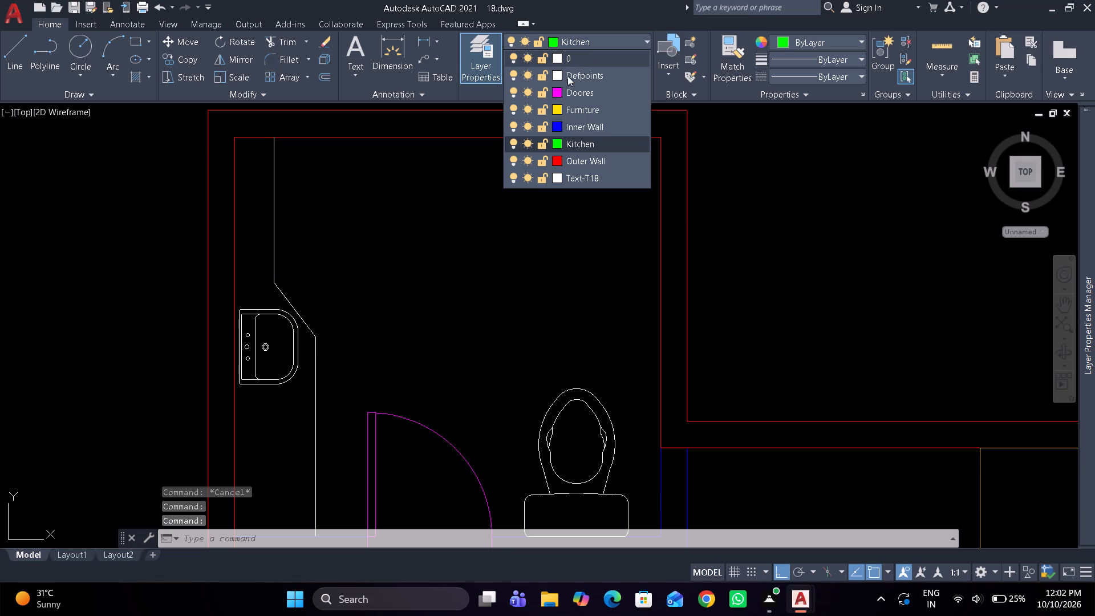
key(Escape)
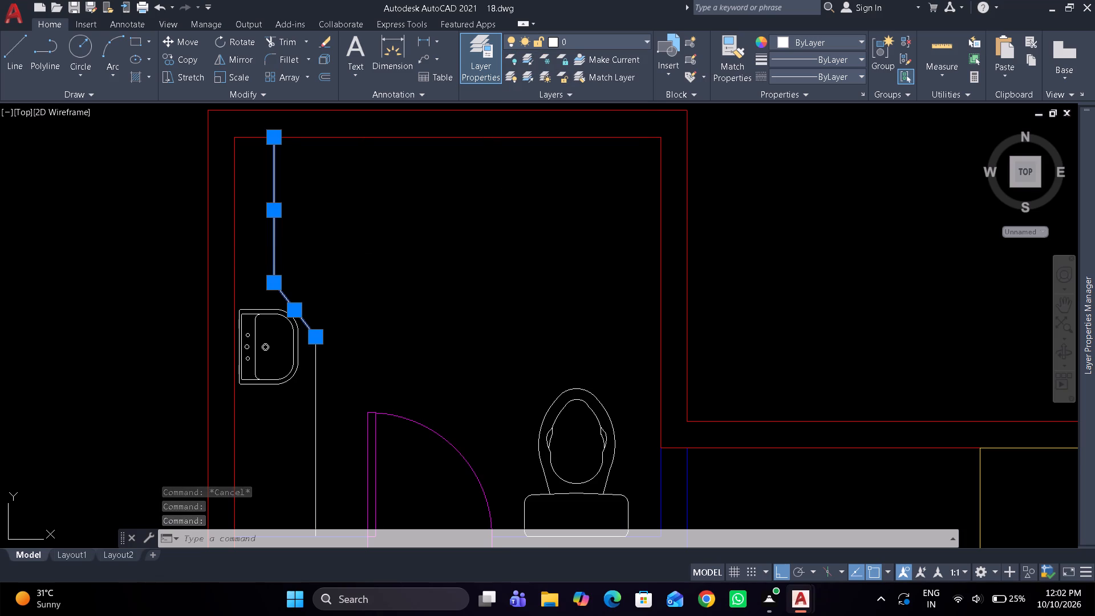
Nudge the bathroom wash basin slightly down and away from the outer wall, keeping it inside the angled counter outline.
scroll(356, 269, down, 2)
middle_drag(356, 269, 360, 213)
scroll(359, 218, up, 2)
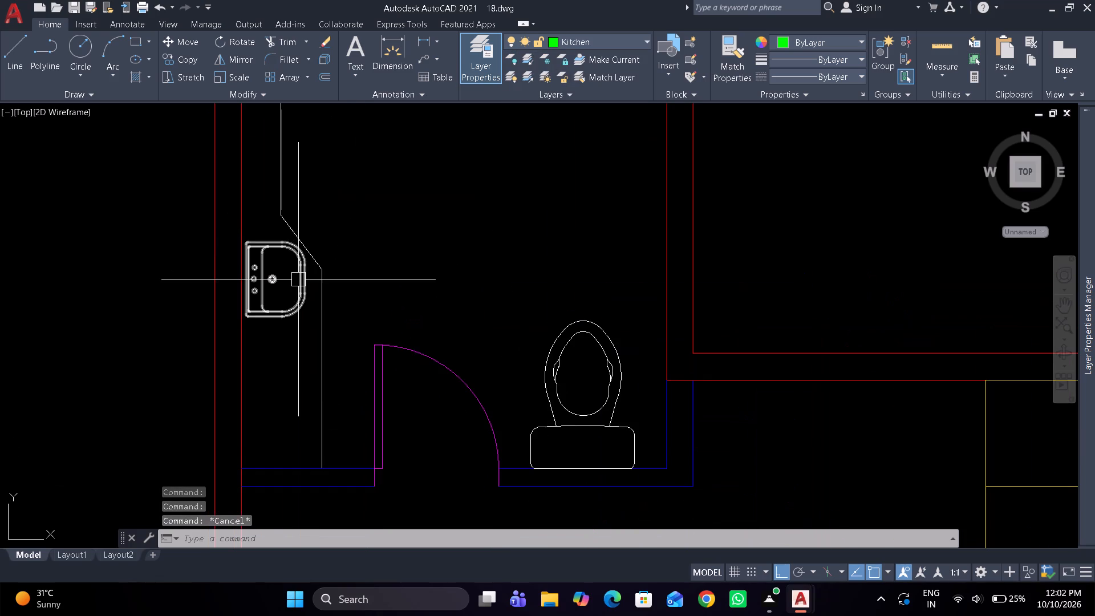
click(298, 279)
key(ctrl+Down)
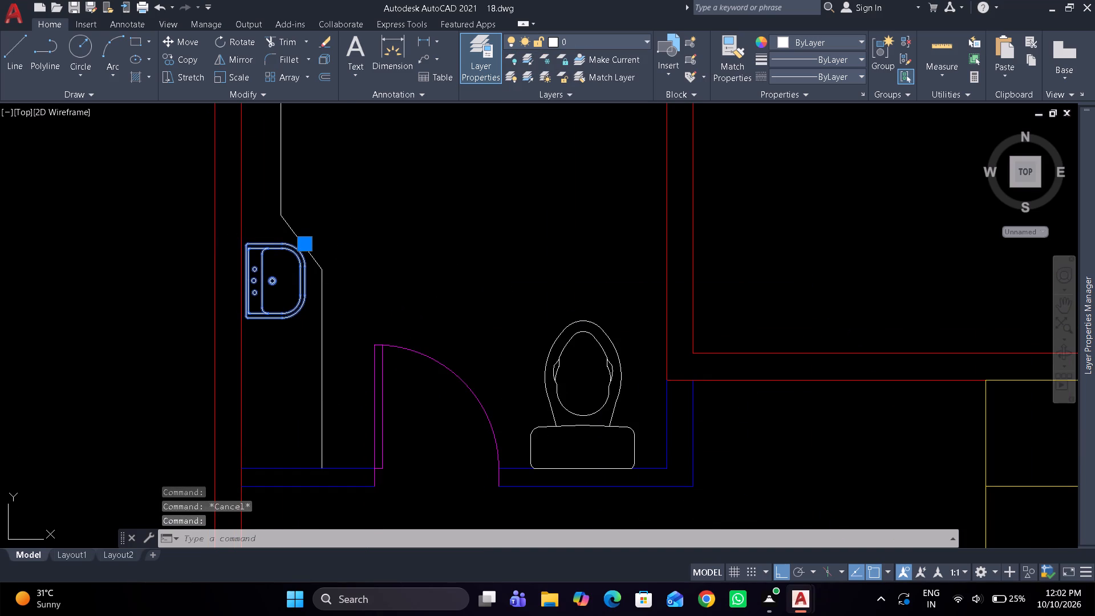
key(ctrl+Right)
key(ctrl+Down)
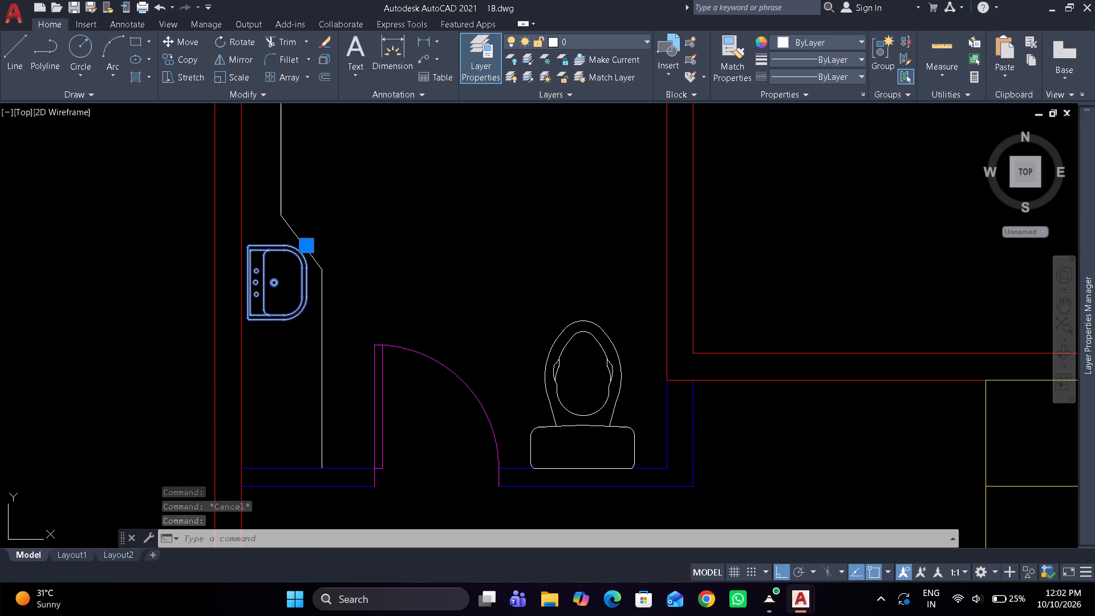
key(Escape)
key(Escape)
key(Escape)
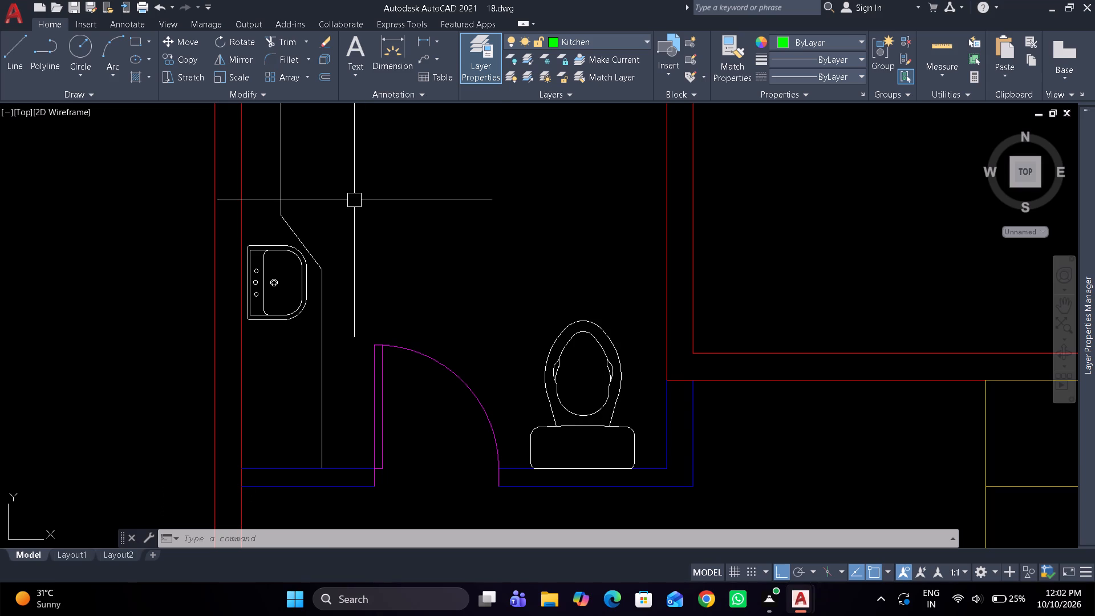
Rotate the double bed beside the plan 90° counterclockwise so its headboard faces up.
scroll(390, 201, down, 2)
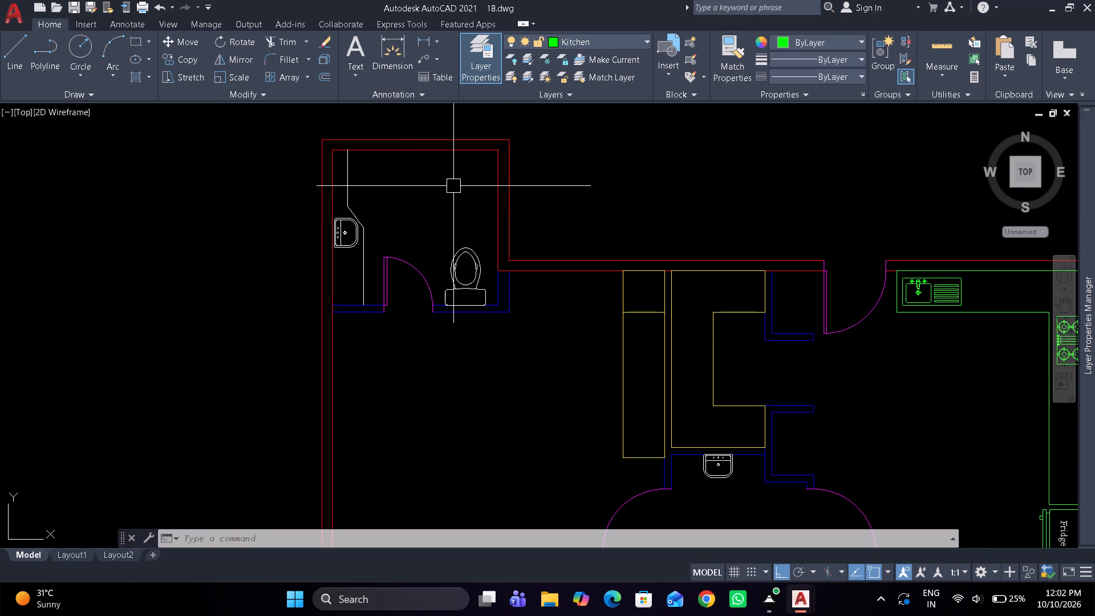
scroll(453, 186, down, 2)
middle_drag(453, 185, 420, 149)
scroll(450, 180, down, 1)
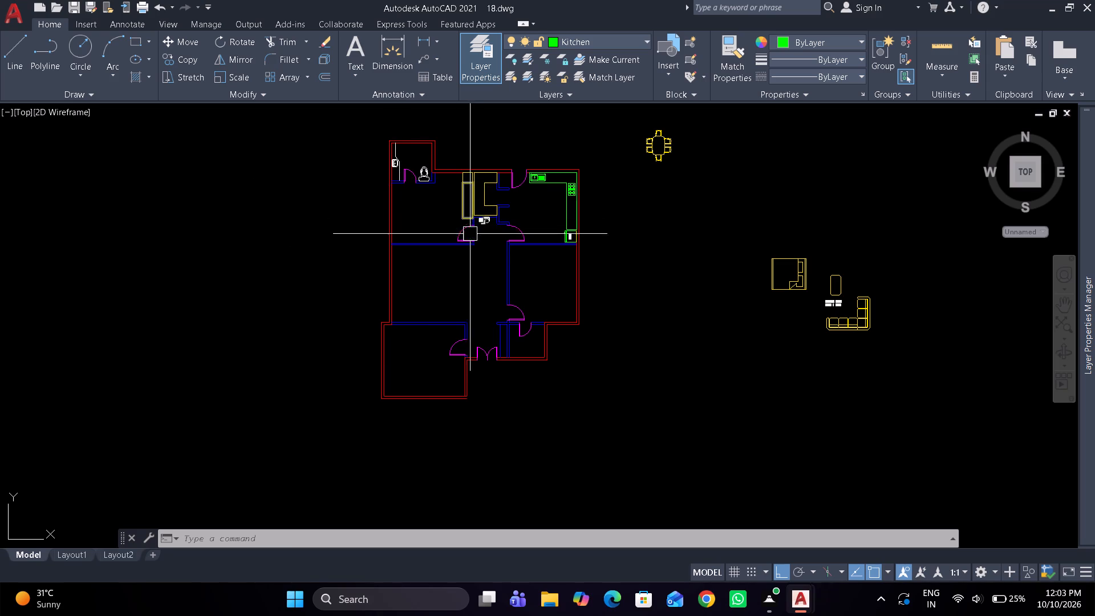
scroll(786, 302, up, 2)
click(800, 269)
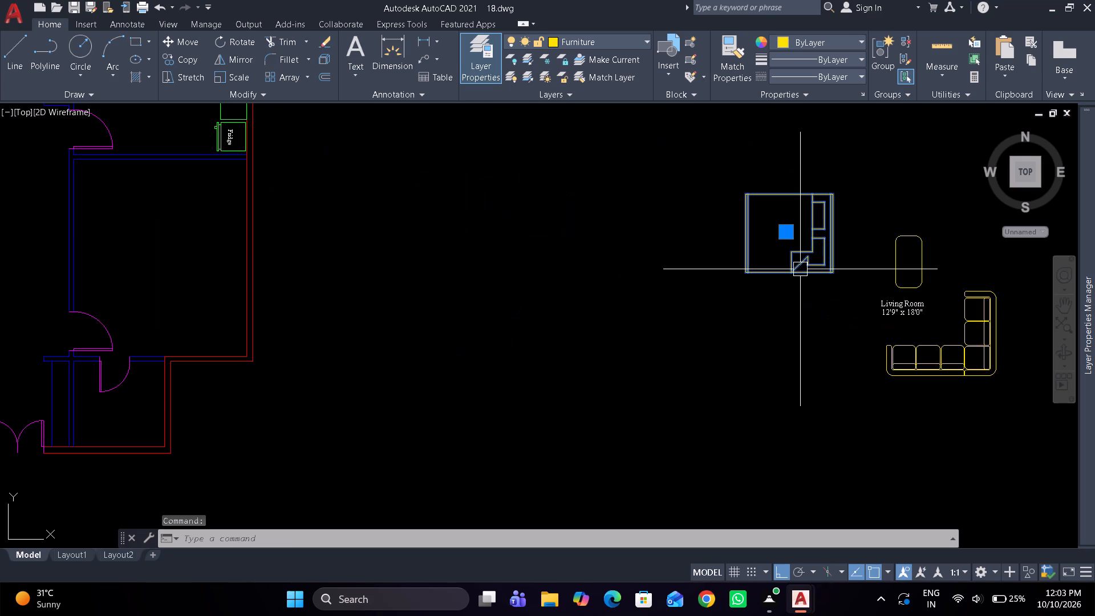
text(ro)
key(space)
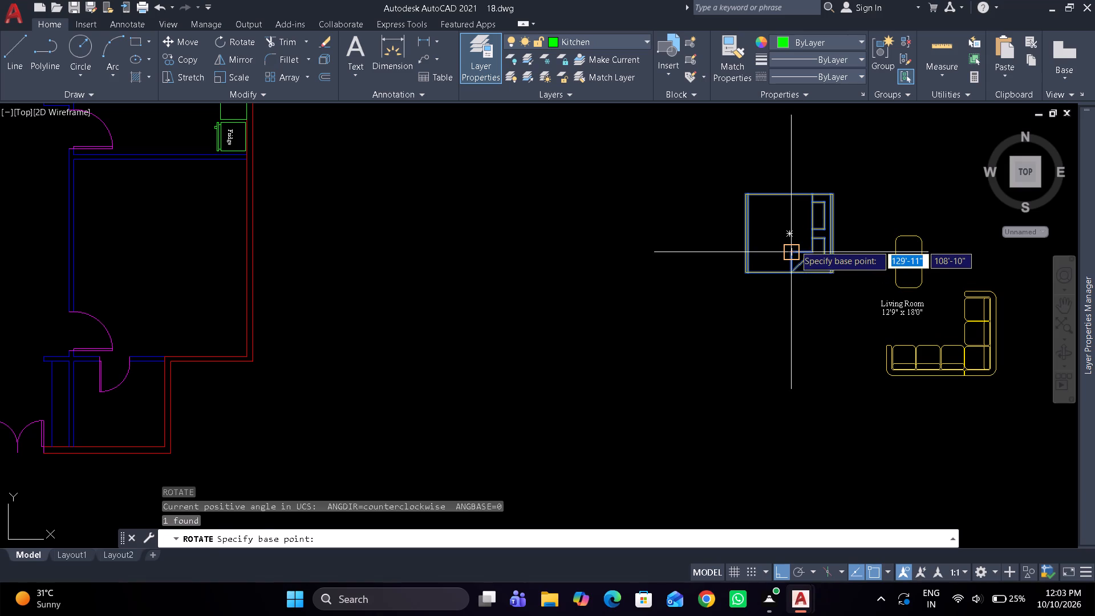
click(794, 241)
click(780, 167)
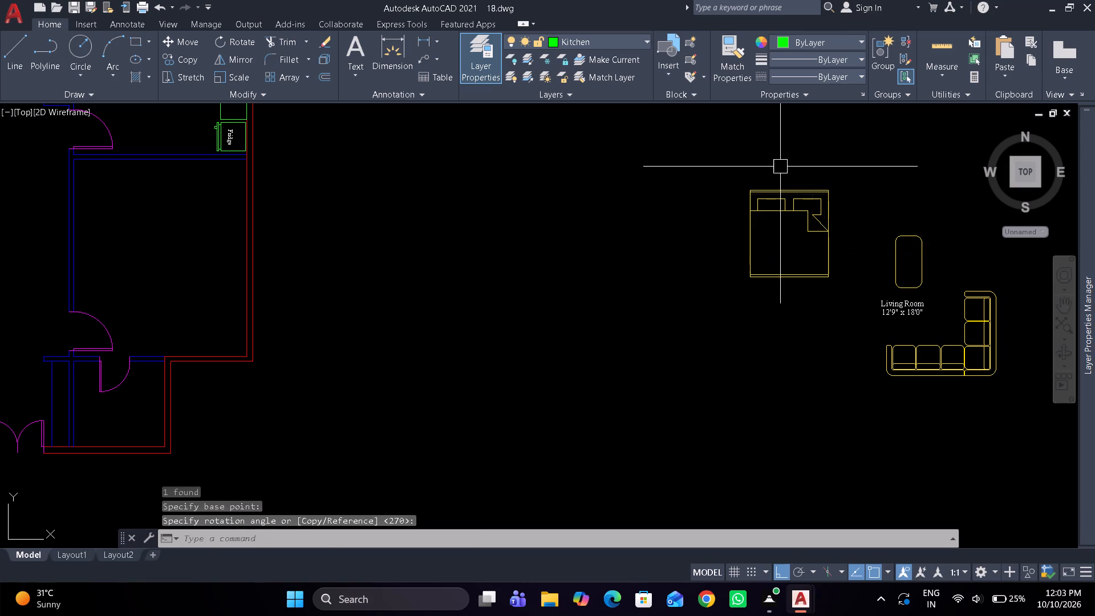
Move the bed by its headboard midpoint to the midpoint of the inner wall line of the bedroom below the kitchen.
click(780, 189)
key(m)
key(space)
scroll(794, 209, up, 2)
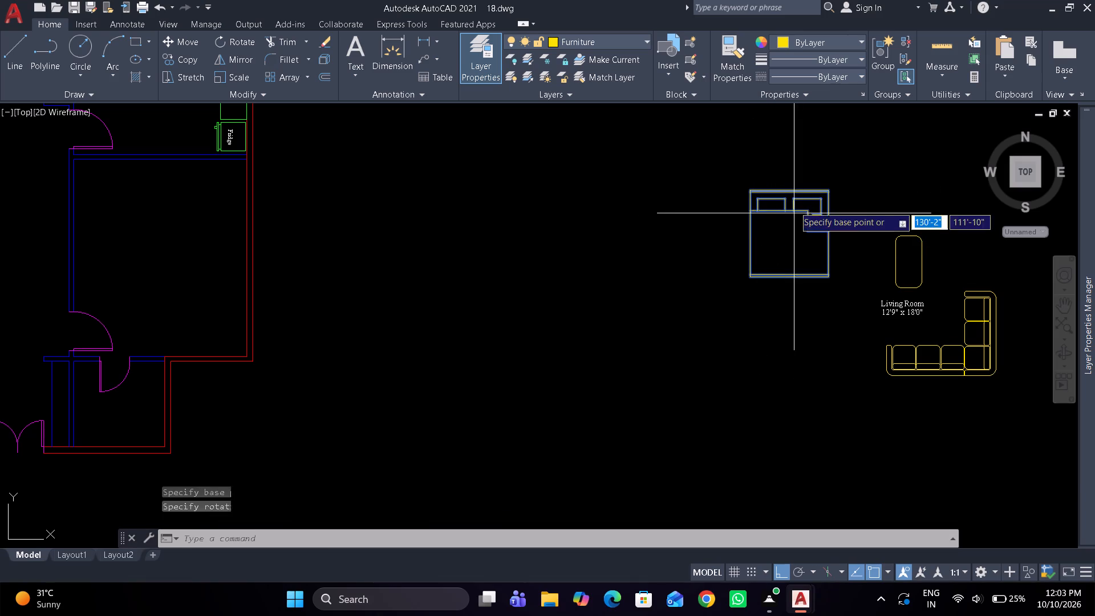
scroll(795, 203, up, 2)
middle_drag(770, 163, 766, 248)
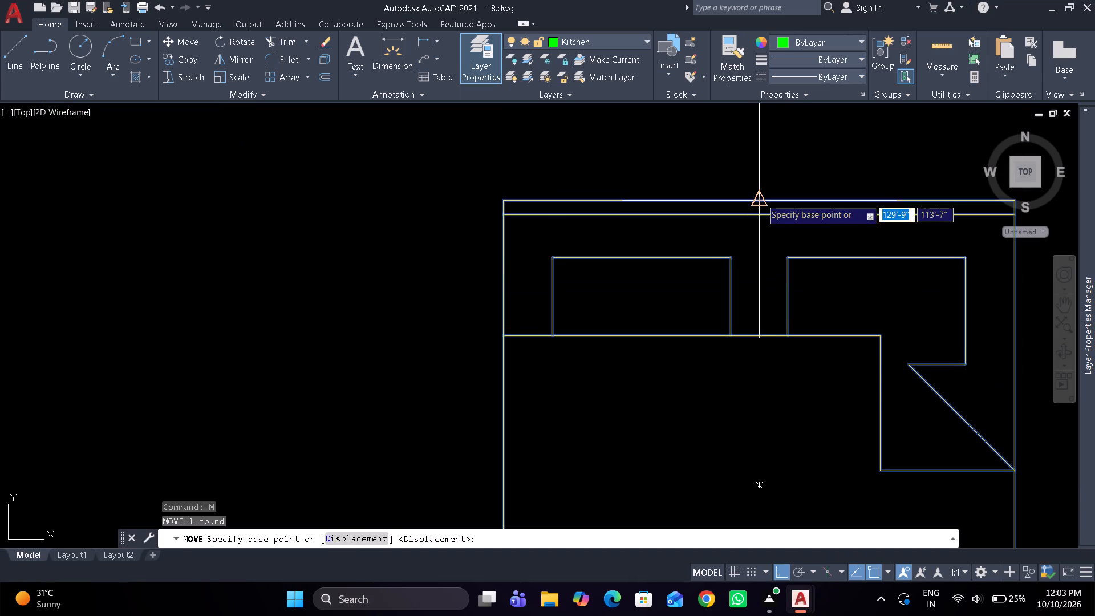
click(761, 198)
scroll(761, 198, down, 5)
scroll(421, 228, up, 1)
scroll(368, 189, up, 2)
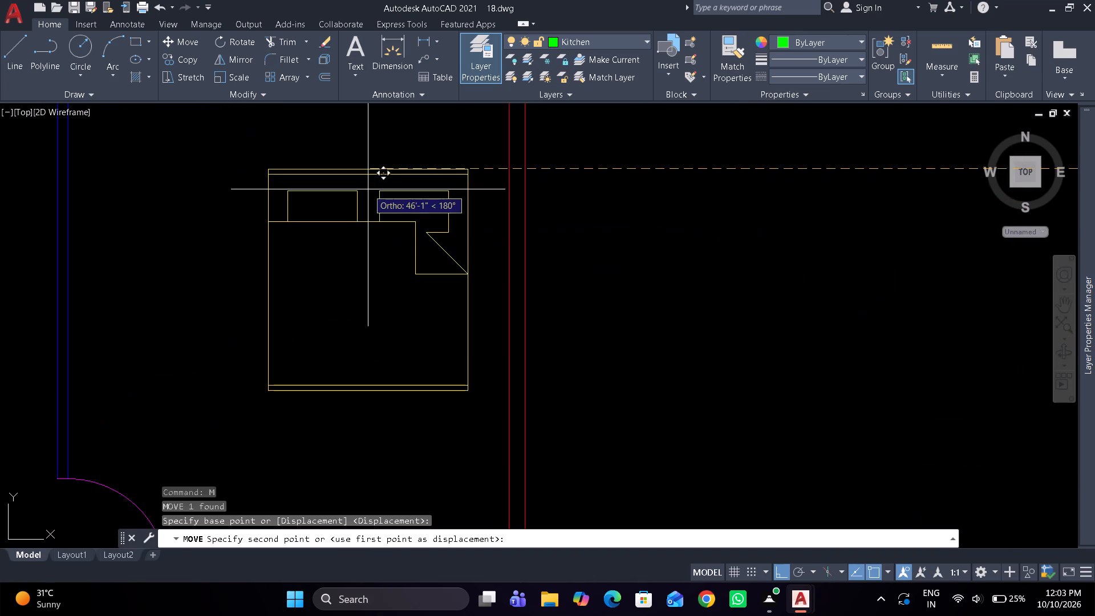
middle_drag(368, 189, 500, 283)
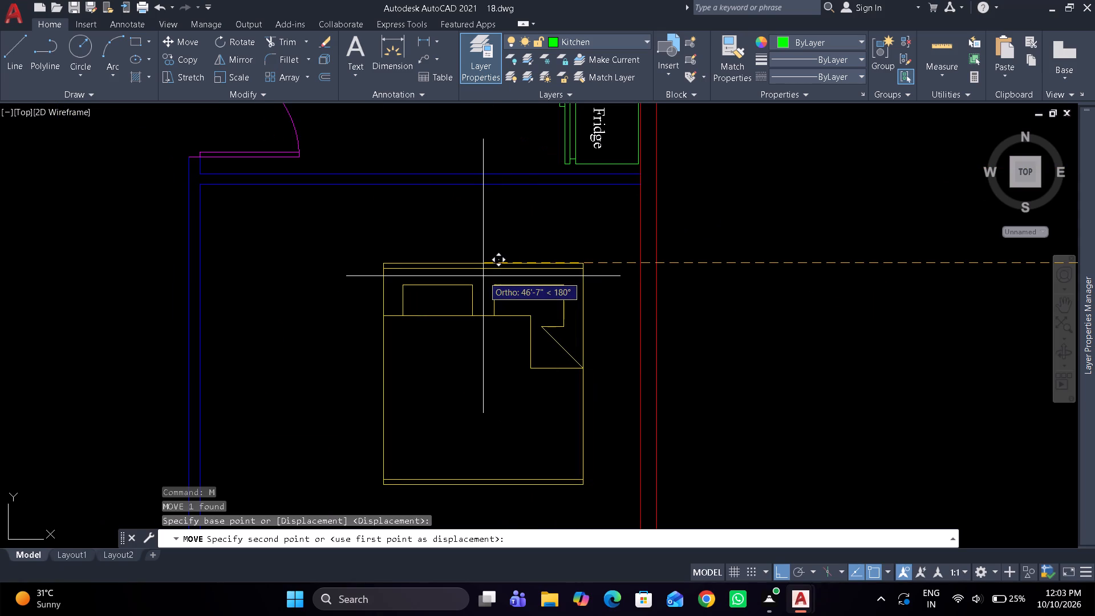
middle_drag(490, 293, 501, 321)
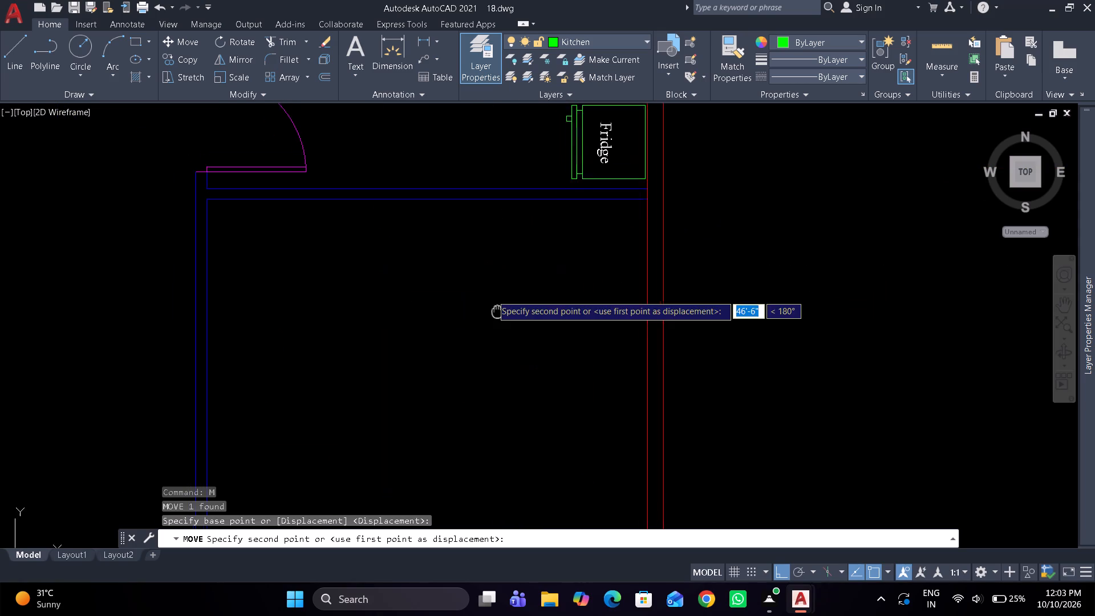
middle_drag(501, 321, 504, 339)
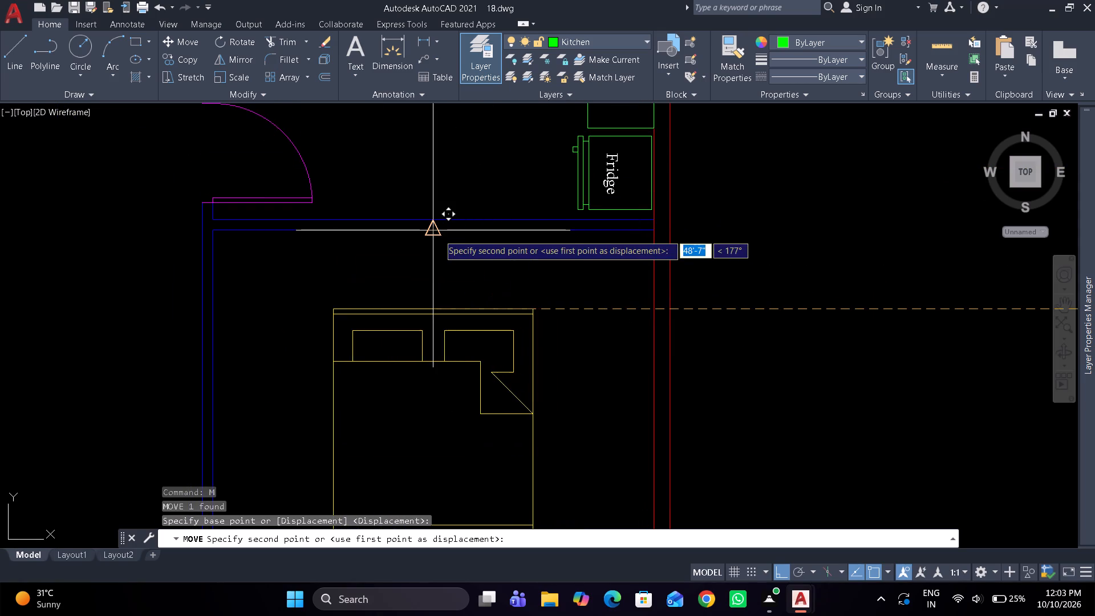
click(439, 234)
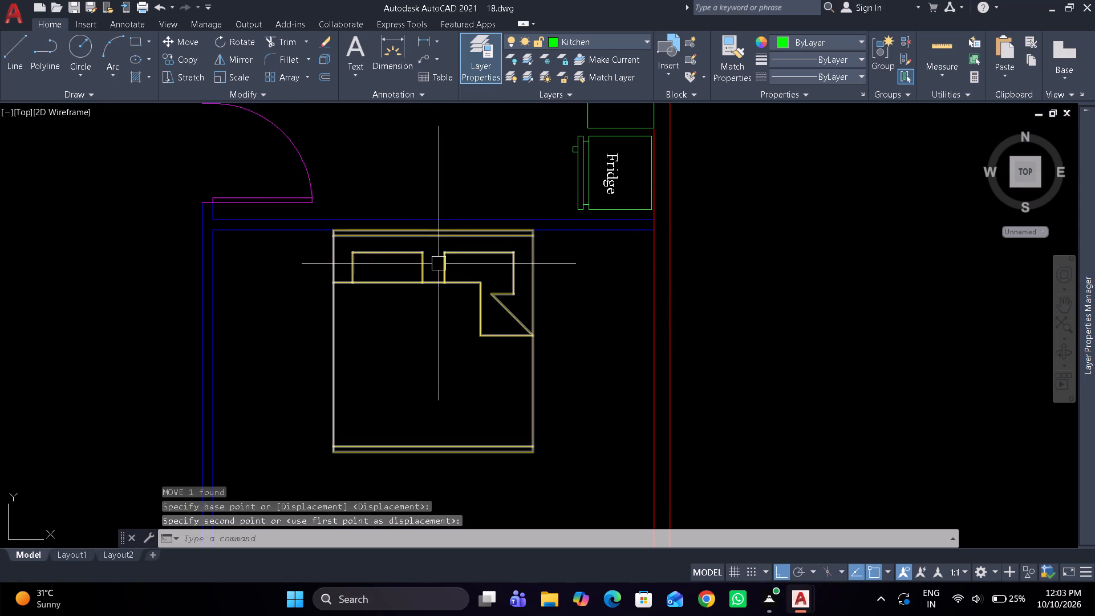
Nudge the bed along the headboard wall towards the red outer wall, leaving more space on the door side.
click(439, 265)
key(ctrl+Right)
key(ctrl+Right)
key(ctrl+Right)
key(ctrl+Right)
key(ctrl+Right)
key(ctrl+Right)
key(ctrl+Right)
key(ctrl+Right)
key(ctrl+Right)
key(ctrl+Right)
key(ctrl+Right)
key(ctrl+Right)
key(ctrl+Right)
key(ctrl+Right)
key(ctrl+Right)
key(ctrl+Right)
key(ctrl+Right)
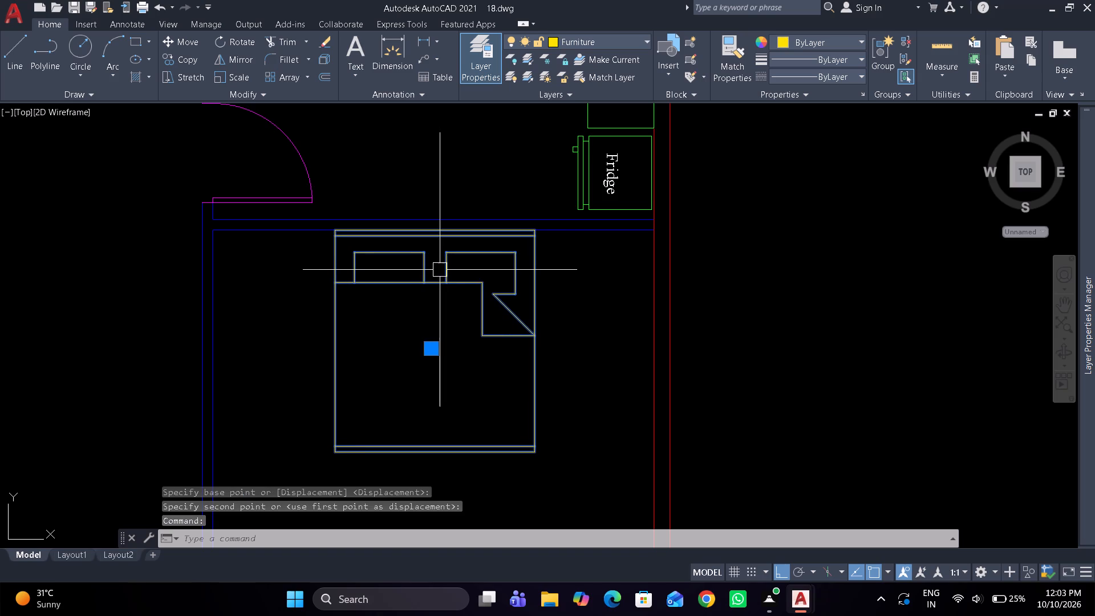
key(ctrl+Right)
key(ctrl+Right)
key(ctrl+Right)
key(ctrl+Right)
key(ctrl+Right)
key(ctrl+Right)
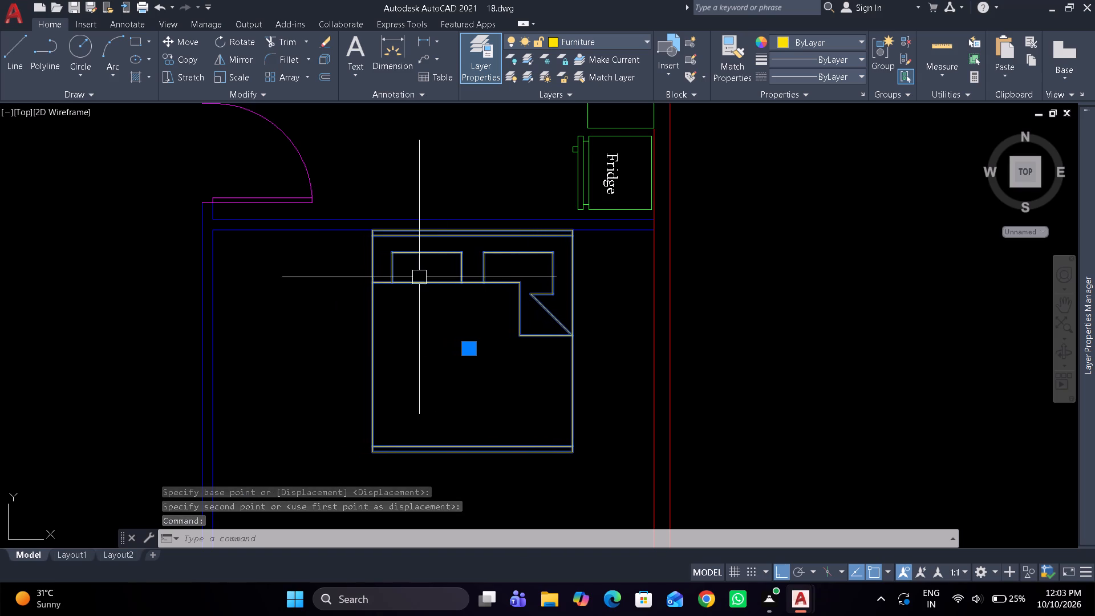
scroll(375, 308, down, 1)
middle_drag(376, 308, 405, 269)
key(Escape)
Offset the bedroom's inner wall line on the door side 2' into the room for the wardrobe front.
middle_click(375, 331)
text(o 2')
key(space)
scroll(362, 352, up, 1)
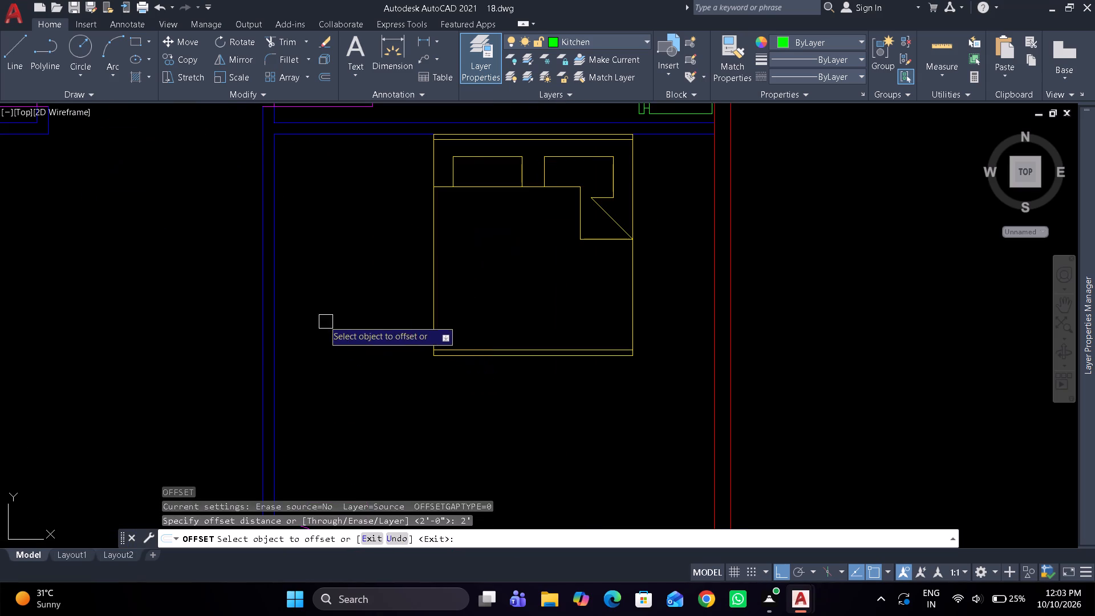
click(273, 282)
click(354, 263)
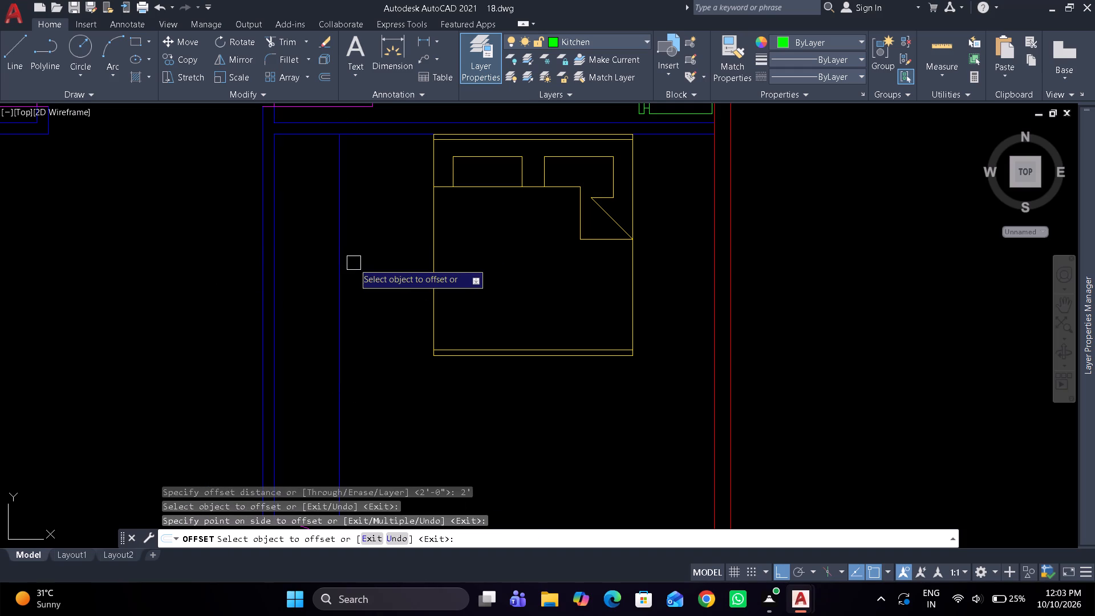
key(space)
Offset the short wall-end line at the bedroom door opening 6" upward, away from the door.
scroll(340, 370, down, 1)
middle_drag(309, 468, 316, 336)
scroll(309, 455, up, 4)
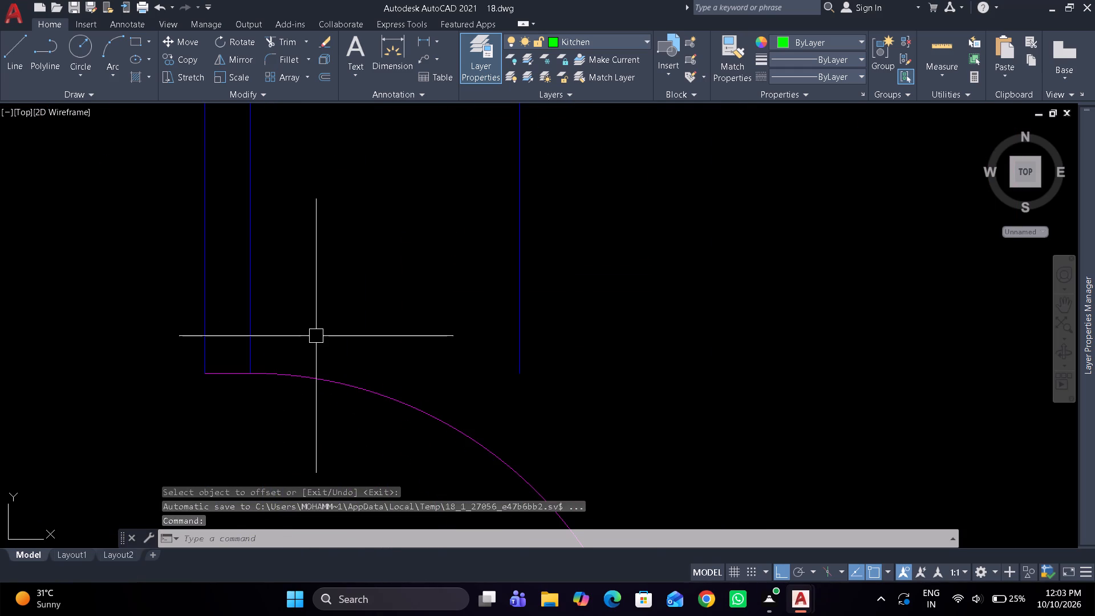
key(space)
text(6")
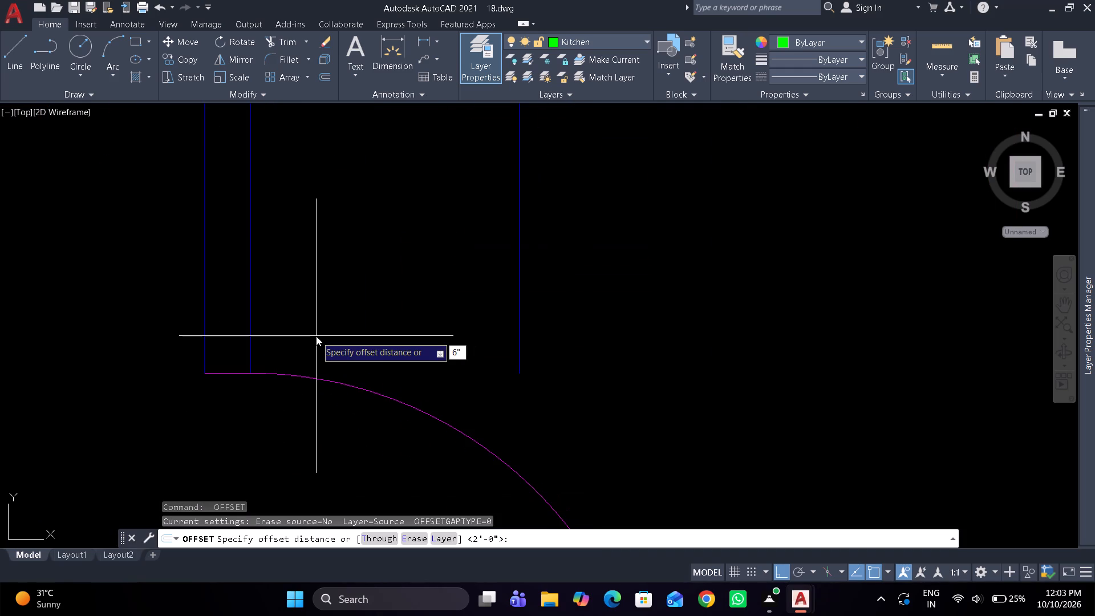
key(space)
click(233, 371)
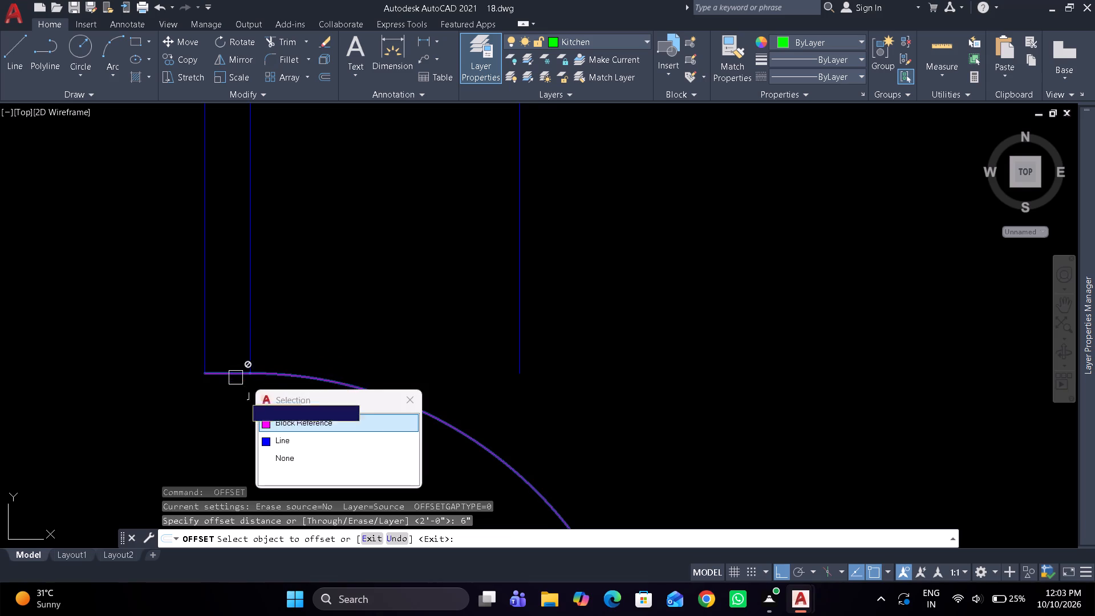
click(266, 445)
click(274, 437)
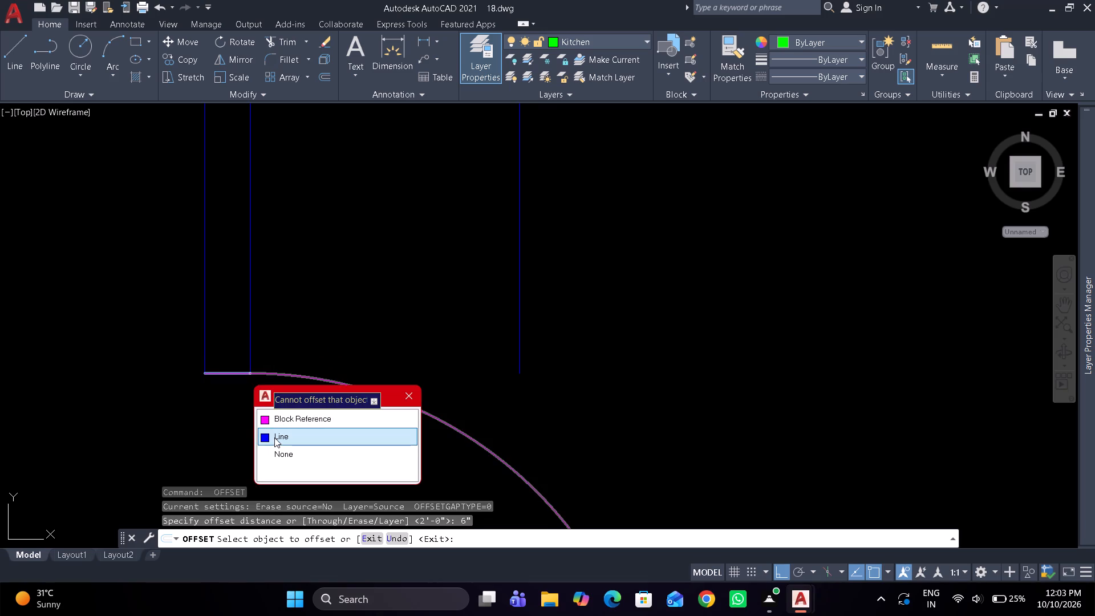
click(290, 237)
key(space)
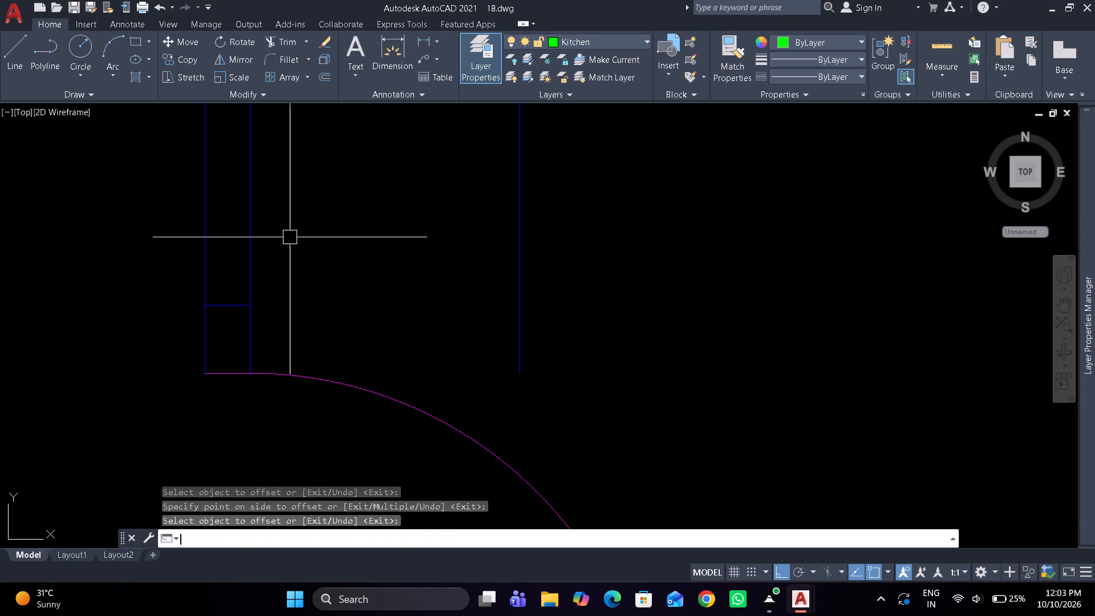
Extend the 6" offset line across to the wardrobe front line.
text(ex)
key(space)
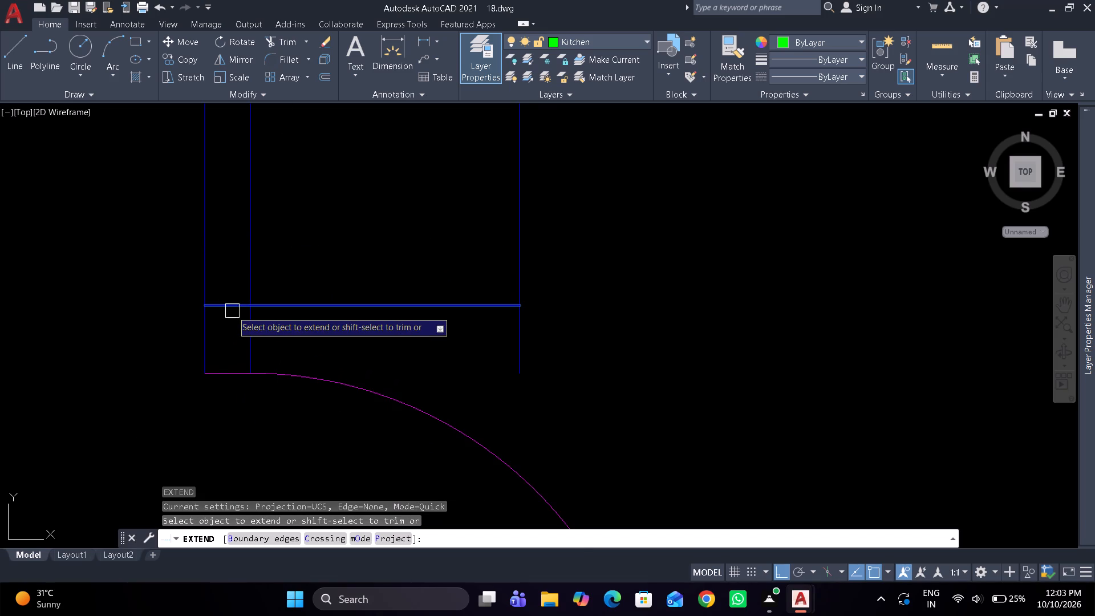
click(232, 311)
key(space)
Trim the wardrobe end line inside the wall thickness and the front line's overhang below the end line.
text(tr)
key(space)
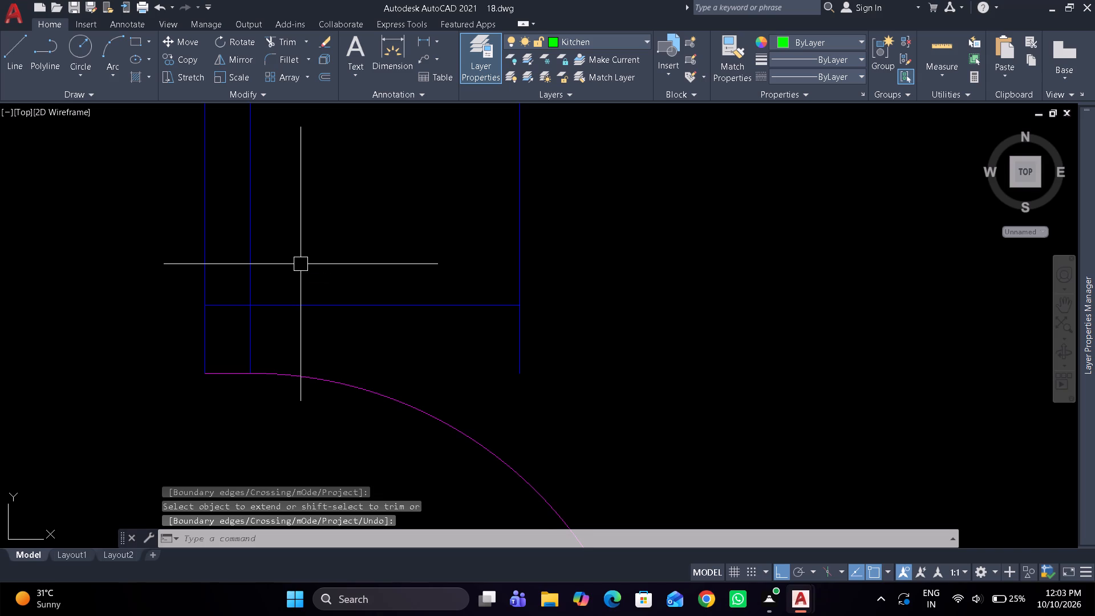
click(236, 310)
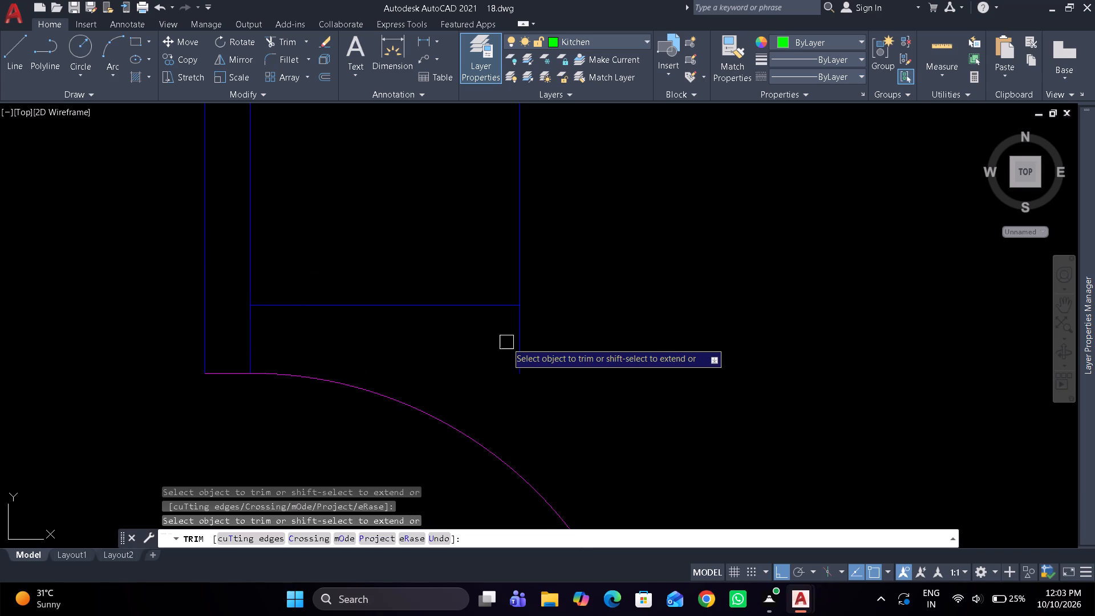
click(522, 331)
key(space)
scroll(558, 314, down, 4)
middle_drag(566, 317, 536, 383)
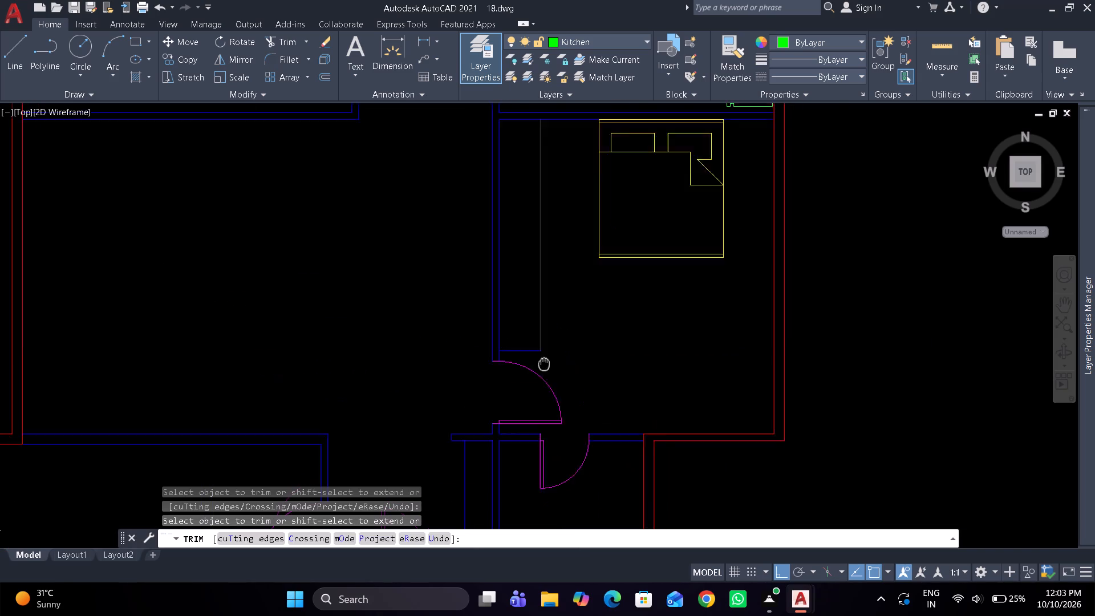
middle_drag(536, 383, 521, 418)
scroll(514, 402, up, 1)
key(Escape)
key(Escape)
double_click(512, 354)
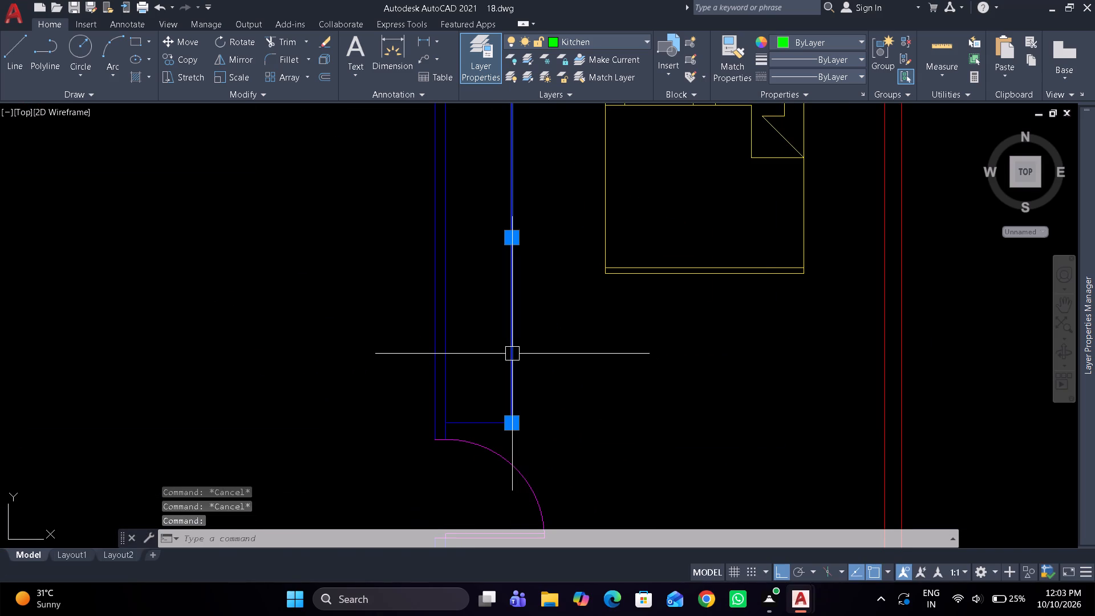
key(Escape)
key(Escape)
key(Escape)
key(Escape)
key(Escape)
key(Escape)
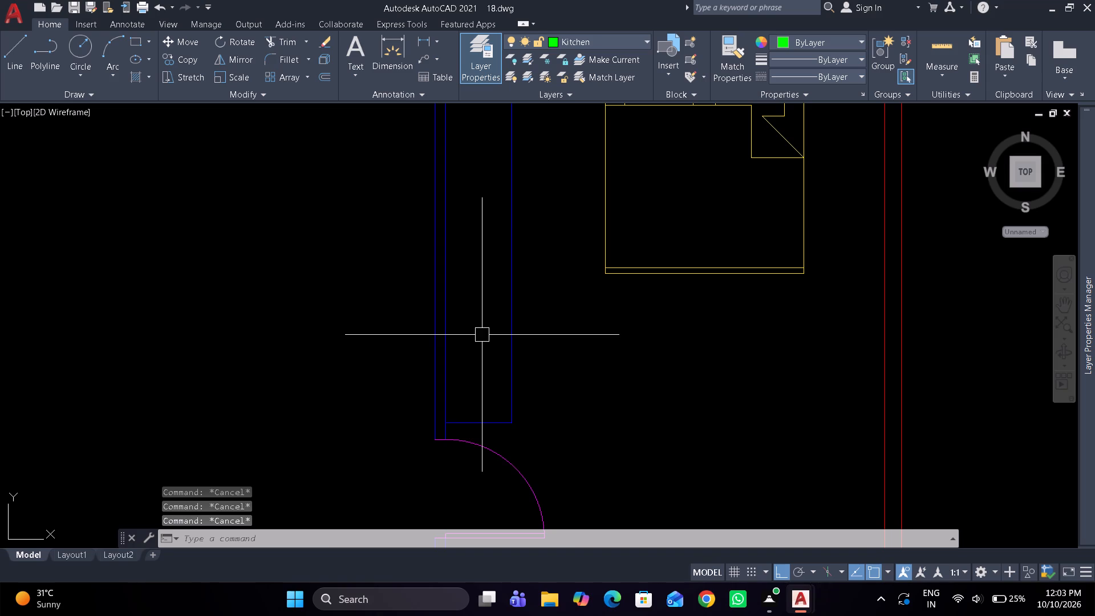
Offset the wardrobe's lower end line 6' upward to divide the wardrobe.
text(o)
key(space)
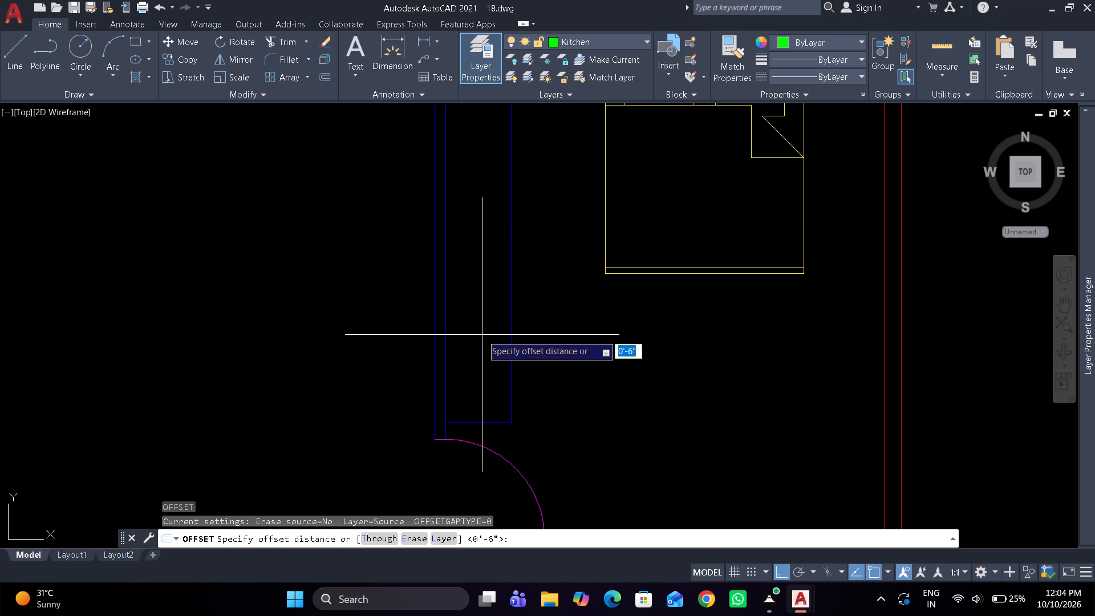
key(6)
key(apostrophe)
key(Return)
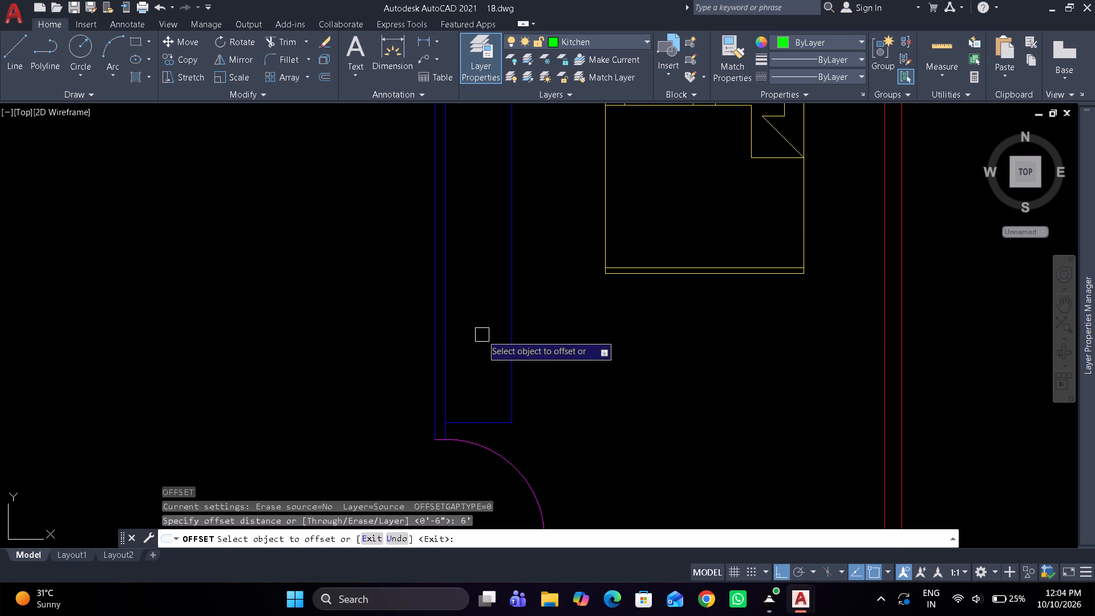
drag(482, 428, 482, 421)
scroll(483, 403, down, 1)
click(486, 372)
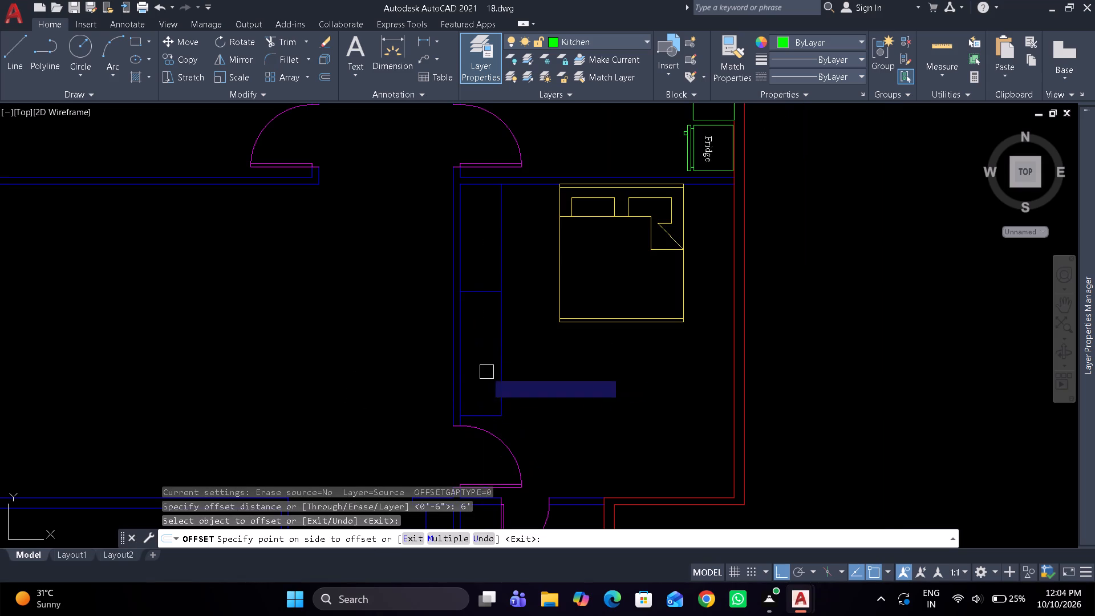
key(space)
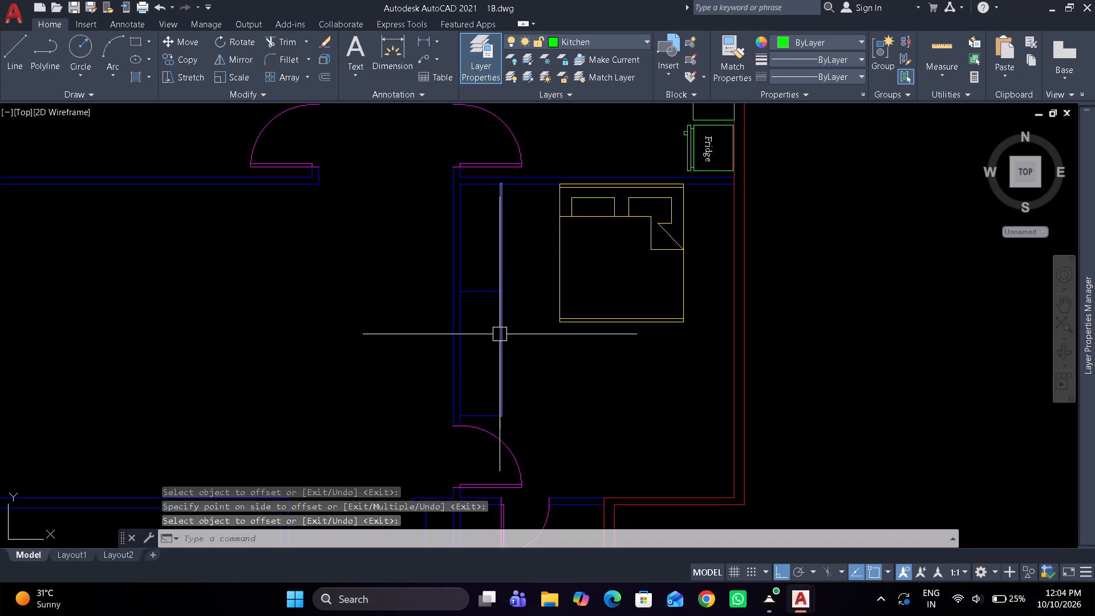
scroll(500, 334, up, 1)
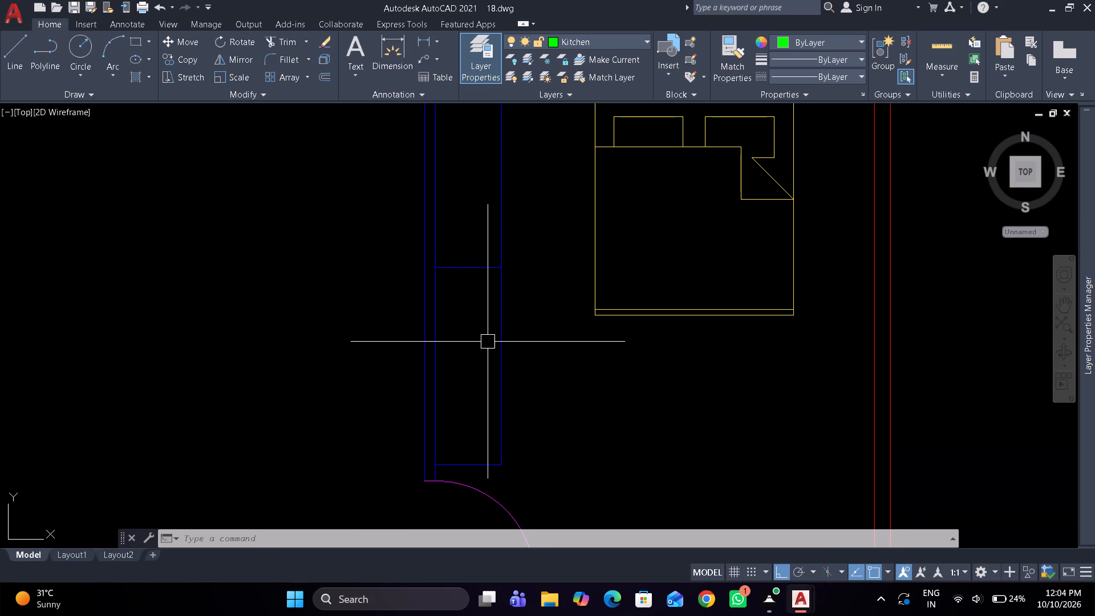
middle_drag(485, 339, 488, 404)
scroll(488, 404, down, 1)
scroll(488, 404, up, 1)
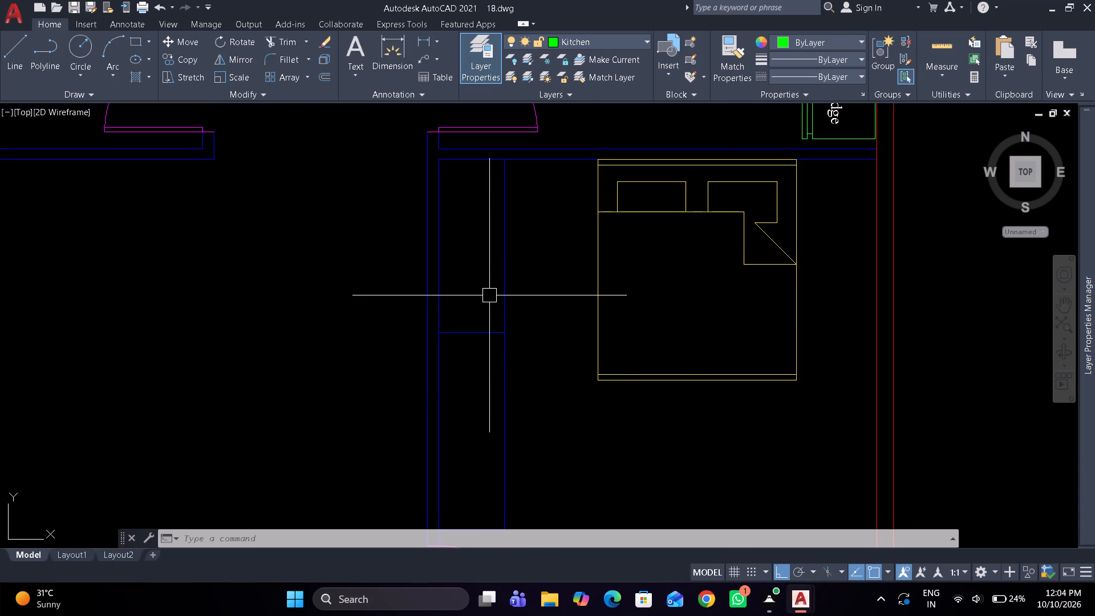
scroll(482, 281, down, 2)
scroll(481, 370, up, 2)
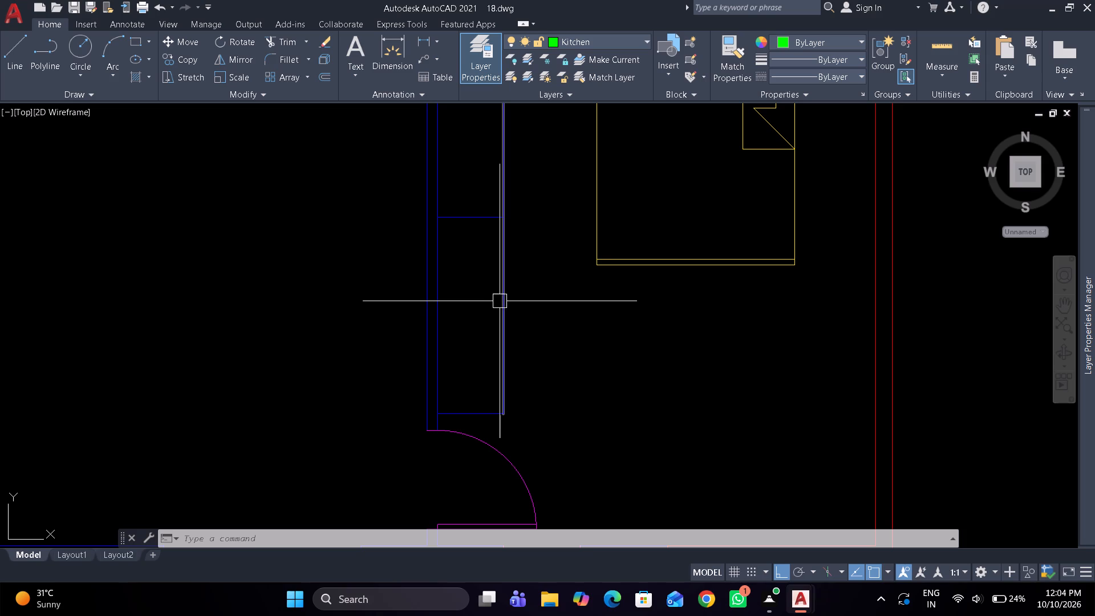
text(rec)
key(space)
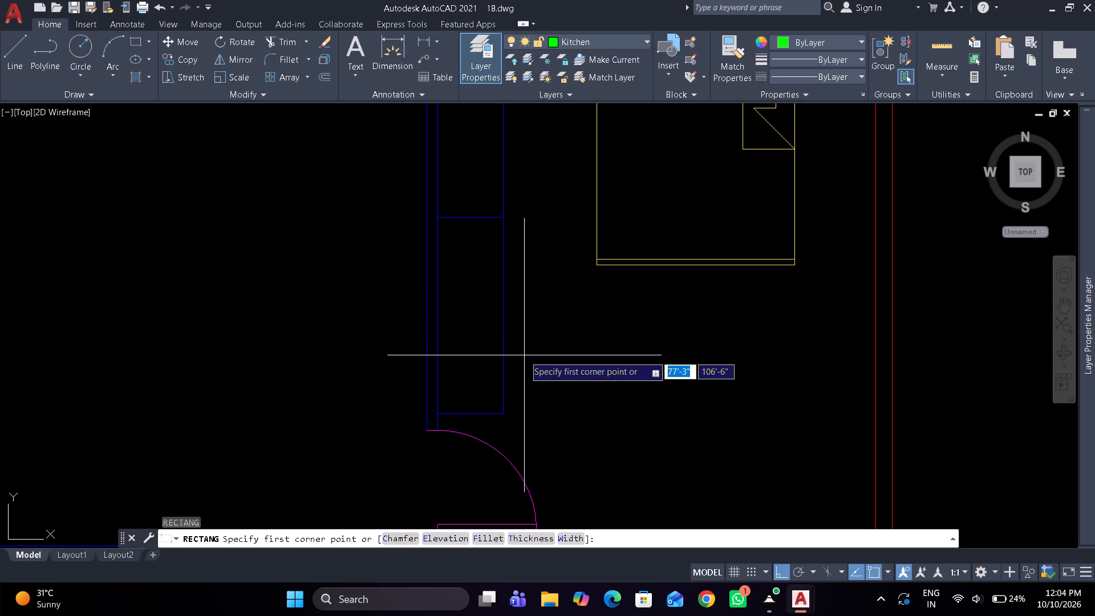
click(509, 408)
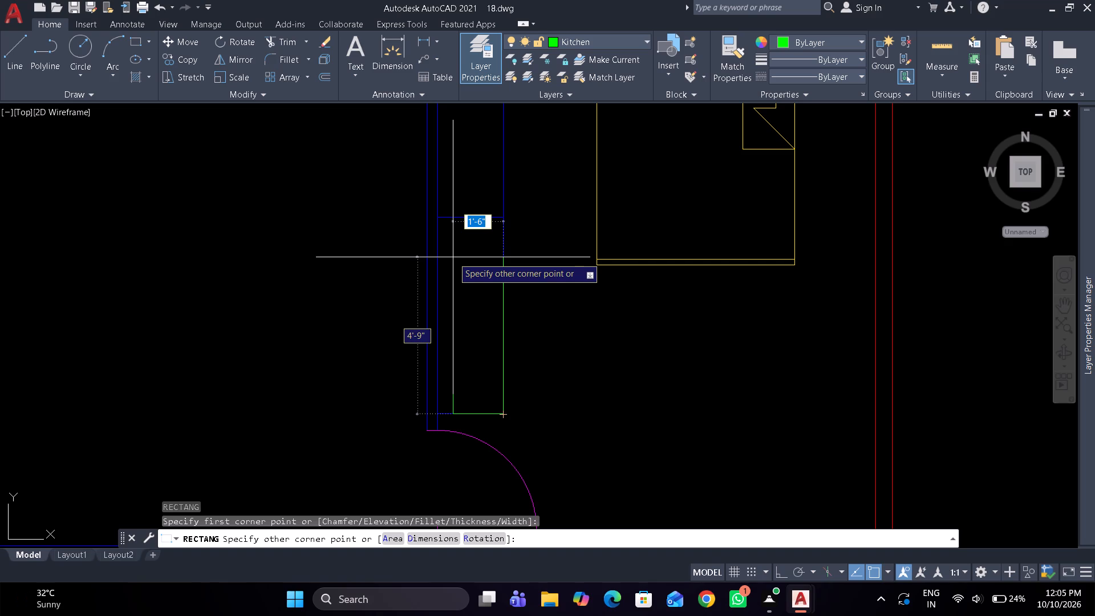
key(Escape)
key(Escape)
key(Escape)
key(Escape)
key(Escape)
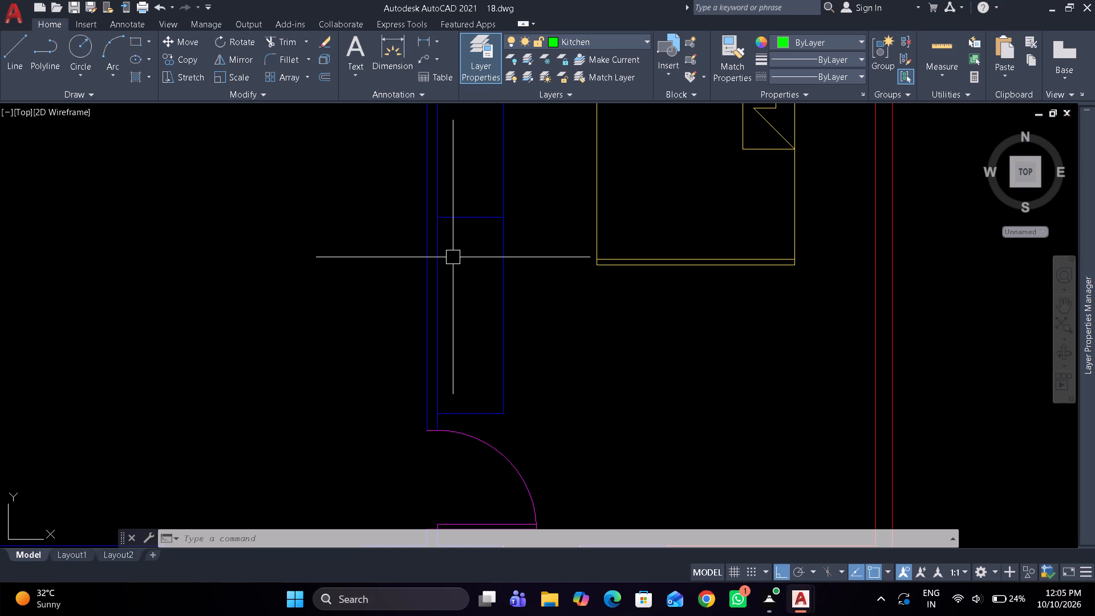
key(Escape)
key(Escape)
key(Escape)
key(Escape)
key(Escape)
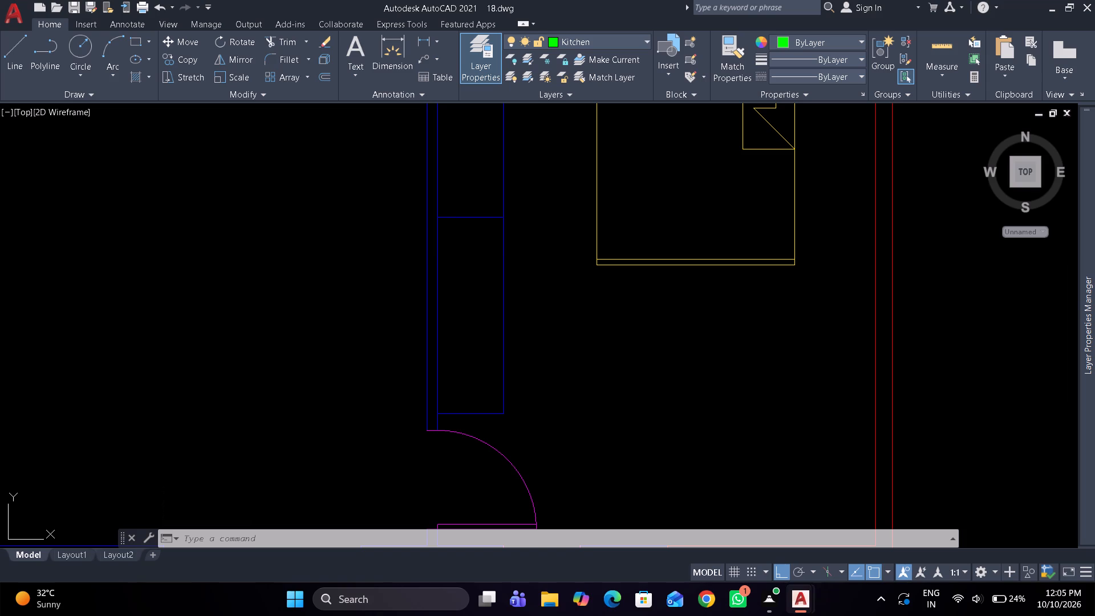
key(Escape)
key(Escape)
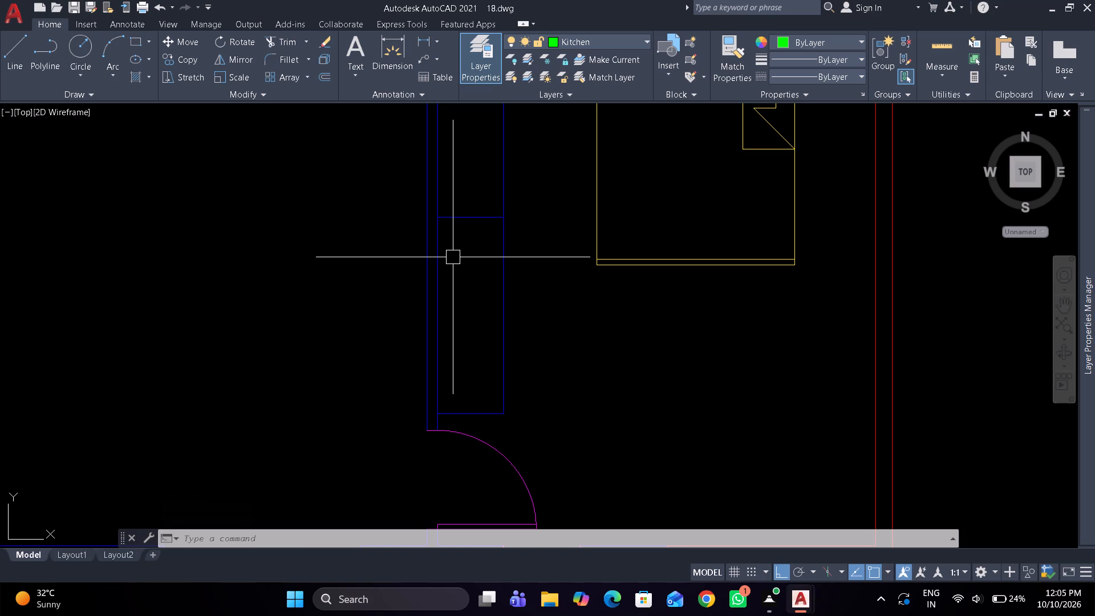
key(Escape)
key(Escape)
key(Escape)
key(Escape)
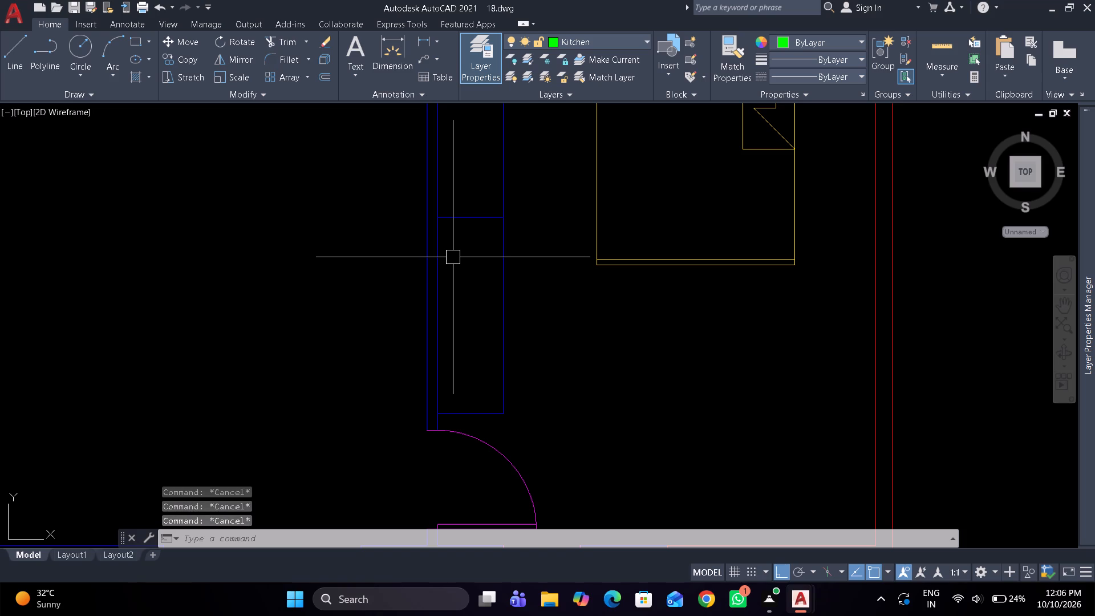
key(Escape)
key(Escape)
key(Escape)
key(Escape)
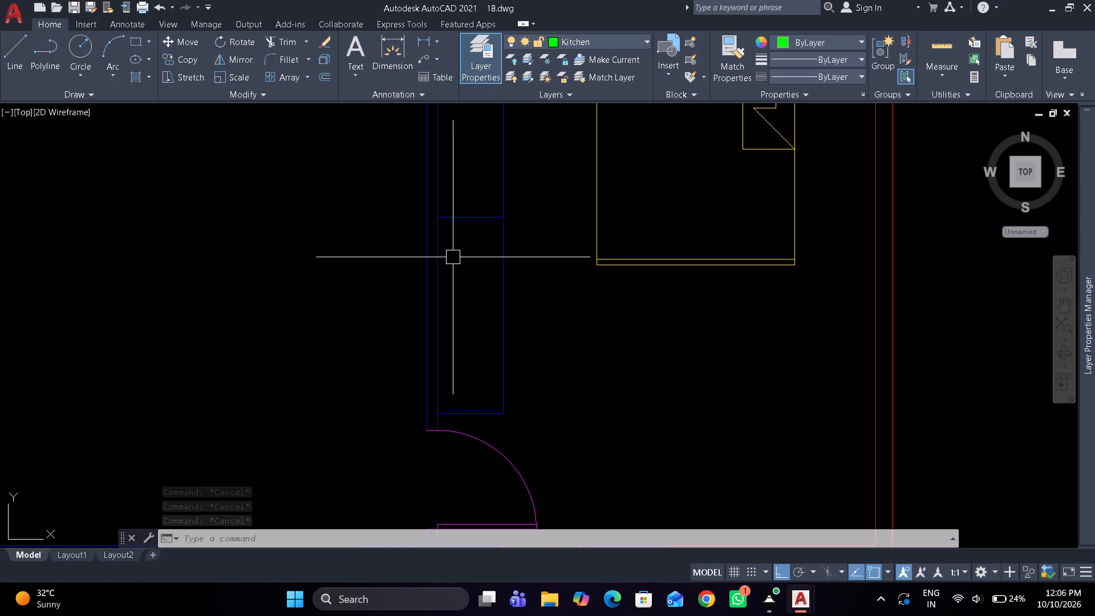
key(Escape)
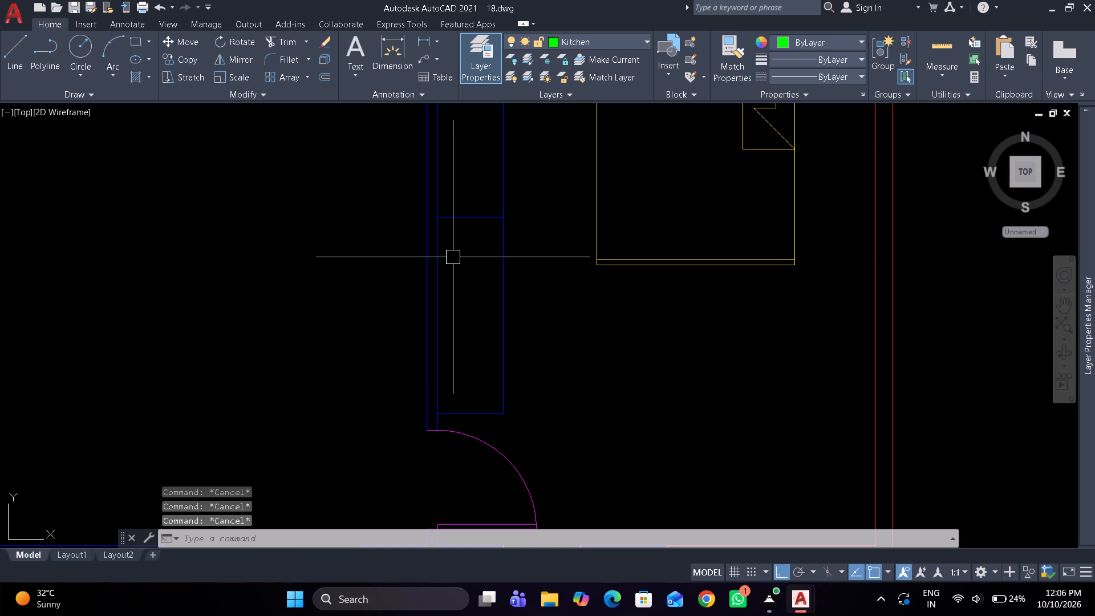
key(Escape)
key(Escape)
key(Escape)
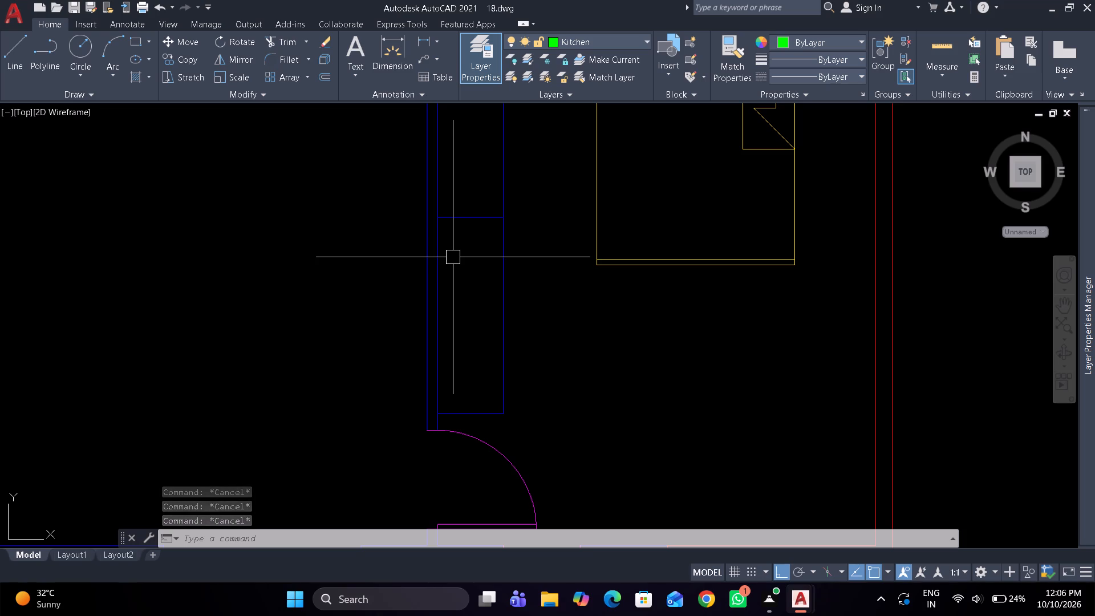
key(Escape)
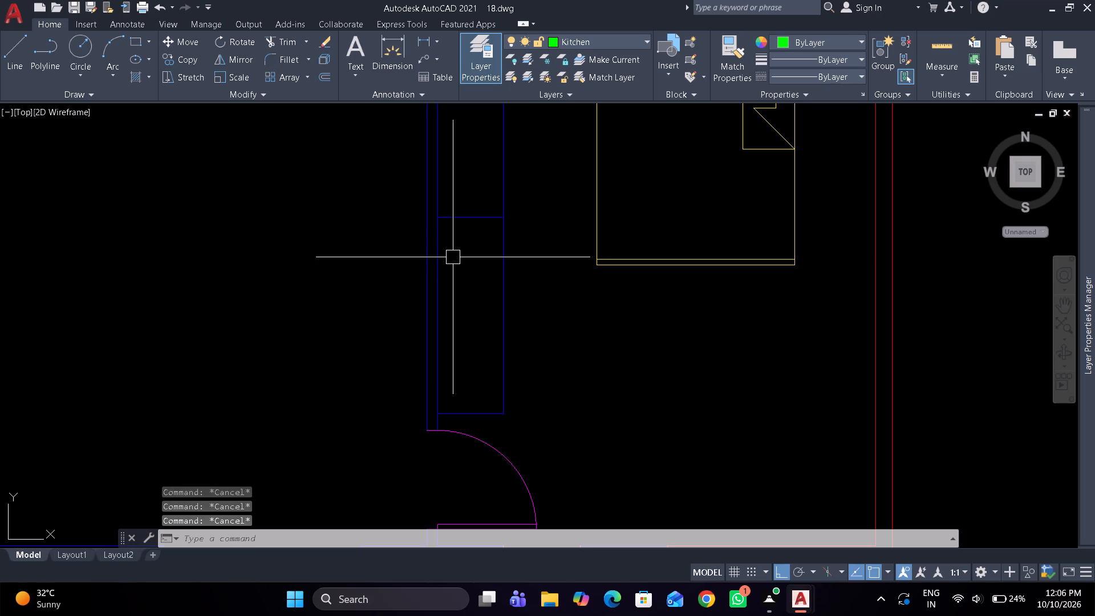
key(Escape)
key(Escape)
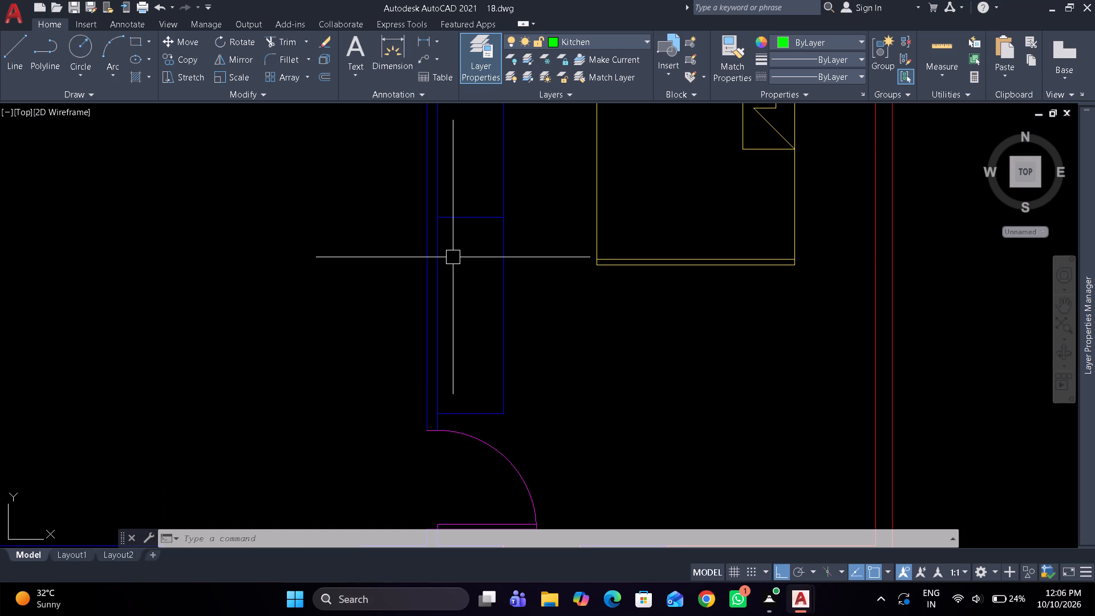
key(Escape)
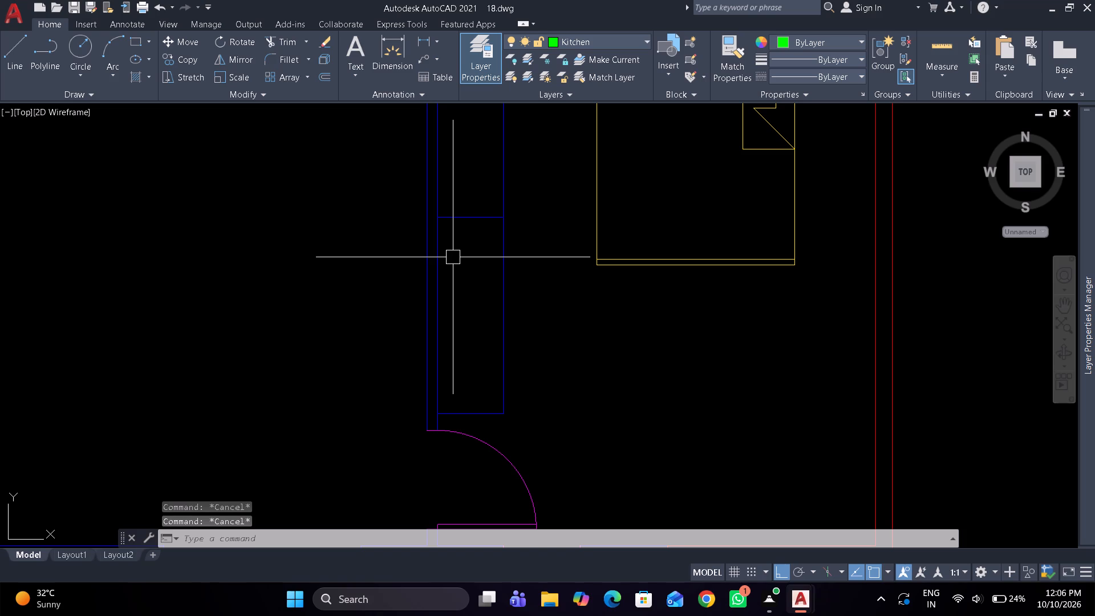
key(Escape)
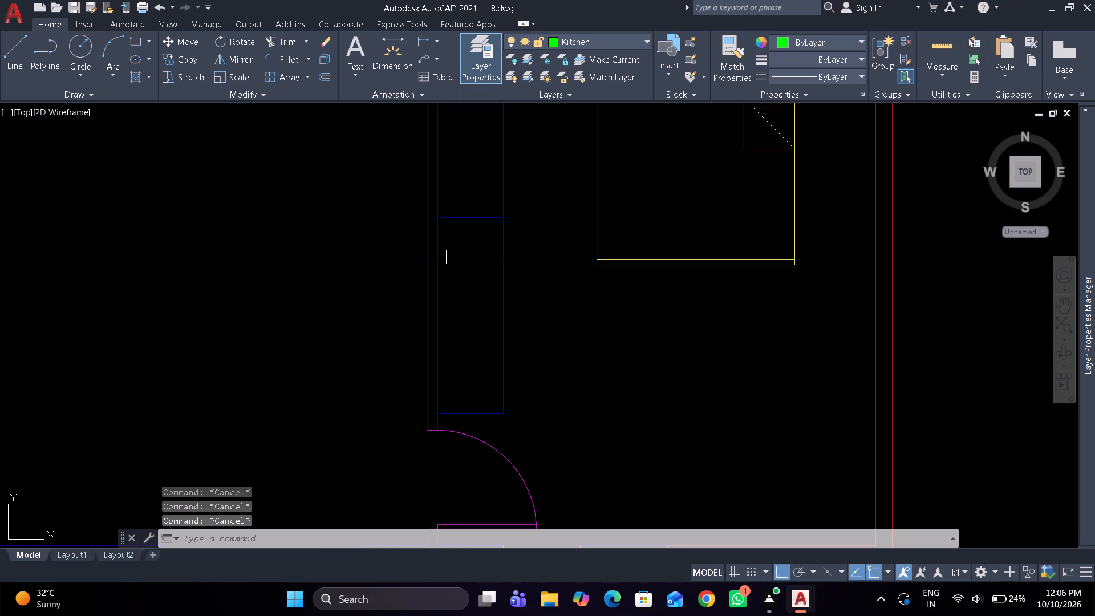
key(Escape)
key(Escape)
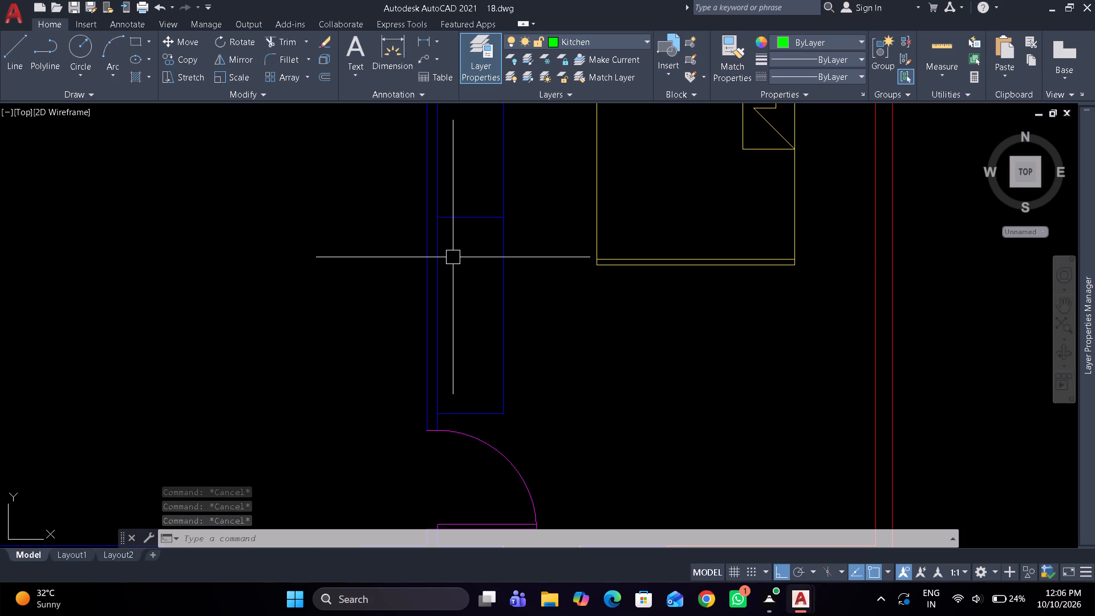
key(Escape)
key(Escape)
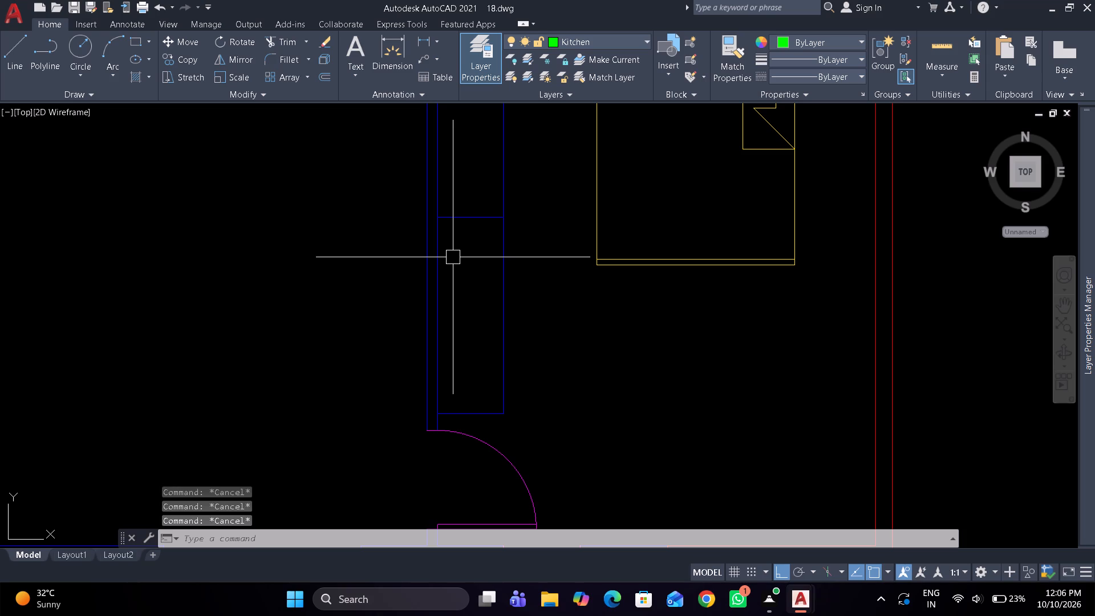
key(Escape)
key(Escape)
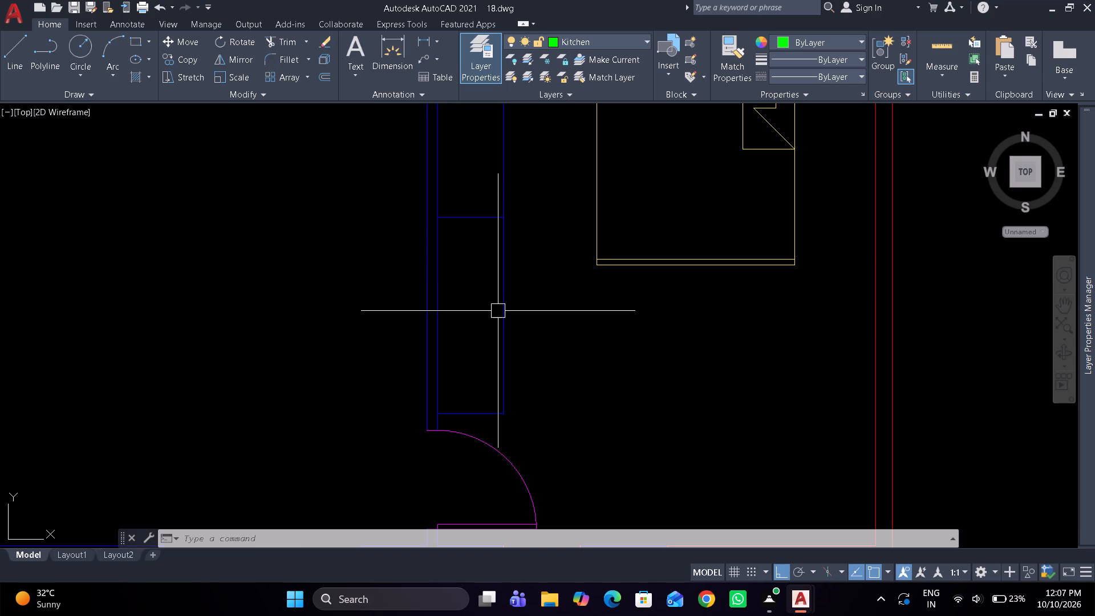
Make Furniture the current layer for drawing the wardrobe.
key(r)
text(ec)
key(space)
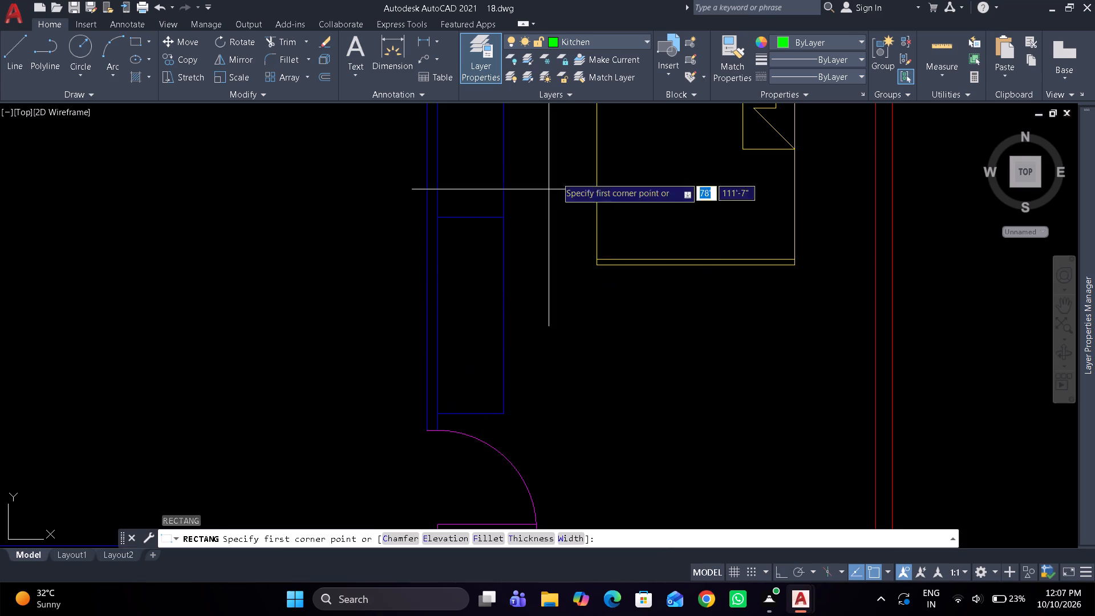
click(610, 47)
click(590, 107)
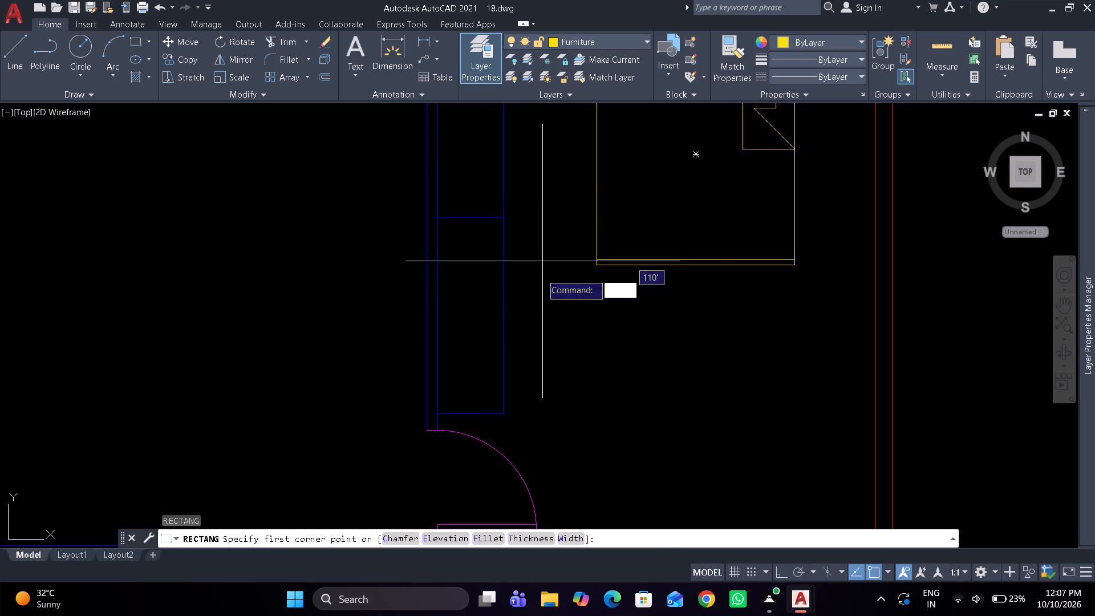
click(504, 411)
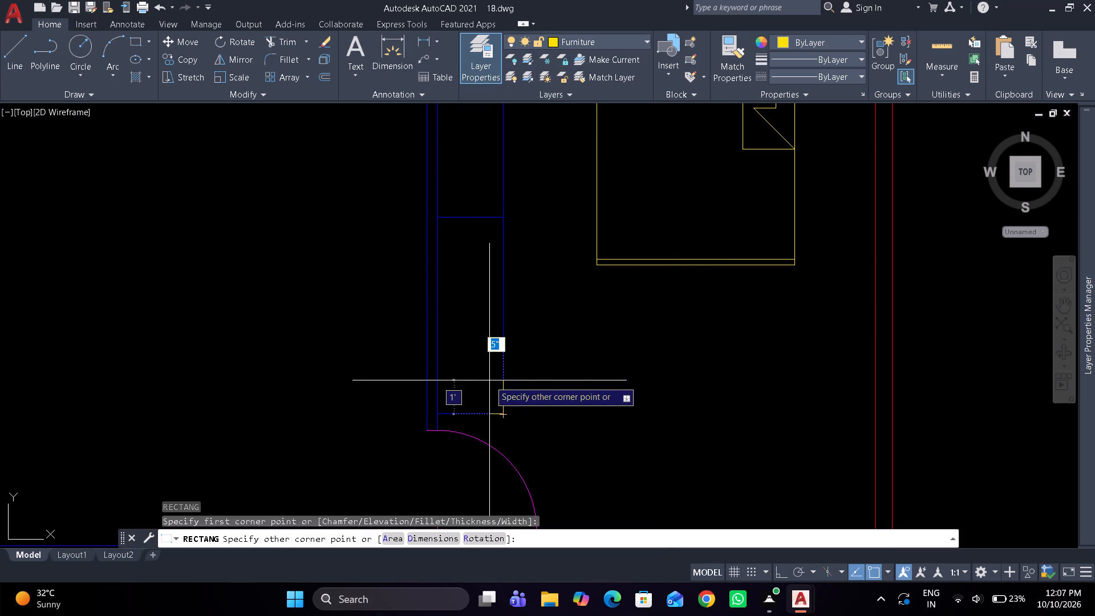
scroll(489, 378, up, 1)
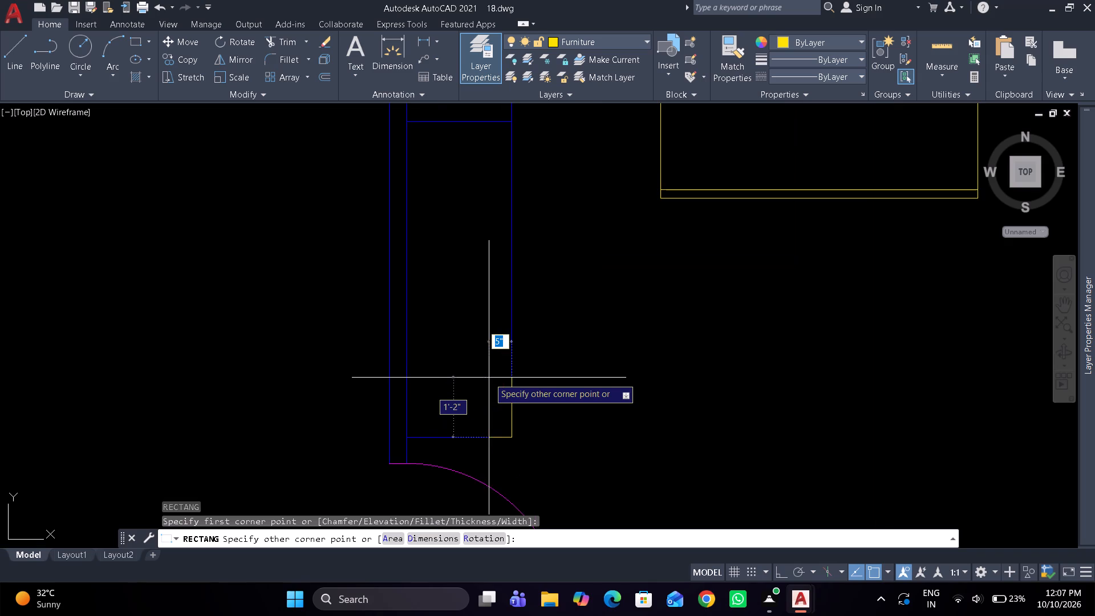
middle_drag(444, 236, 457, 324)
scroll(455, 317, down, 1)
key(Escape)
Offset the bedroom's upper wall line 4' downward across the wardrobe.
middle_drag(459, 227, 463, 288)
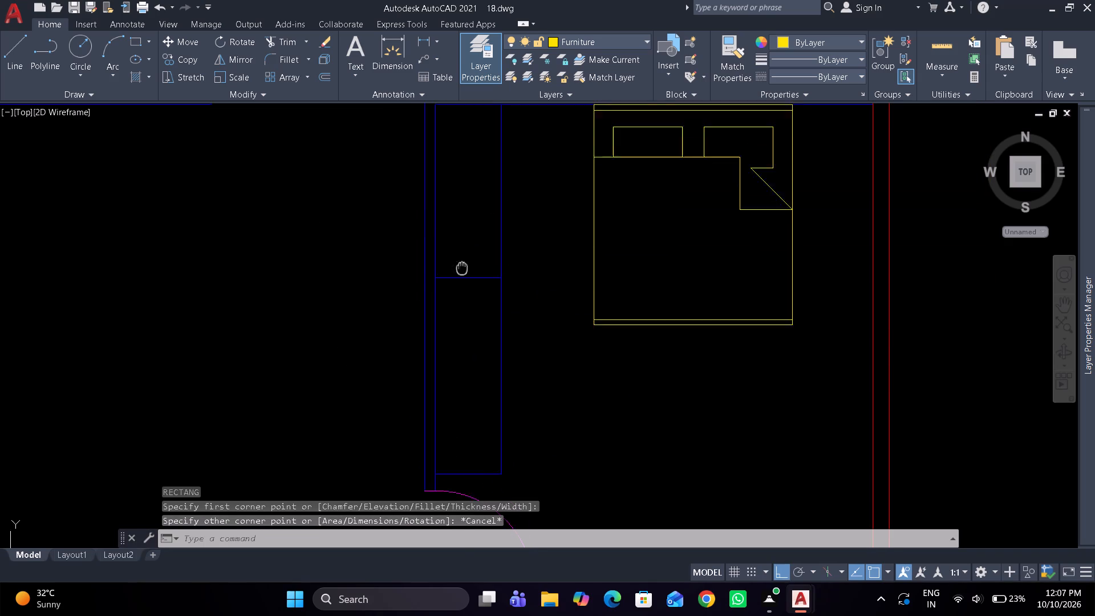
middle_drag(463, 288, 464, 323)
scroll(468, 262, up, 1)
text(o 4')
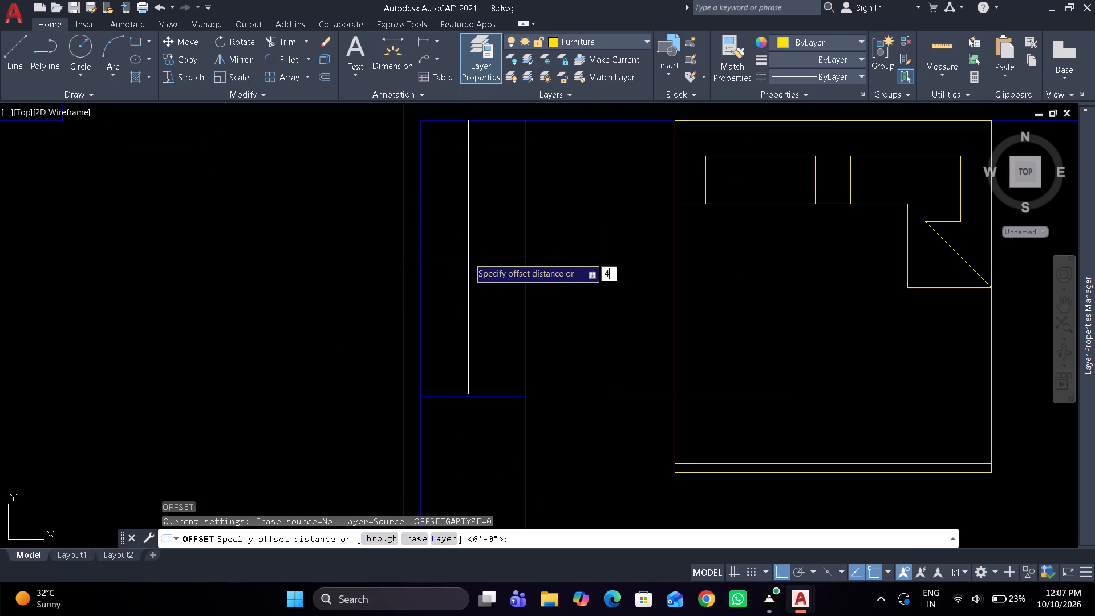
key(space)
click(474, 118)
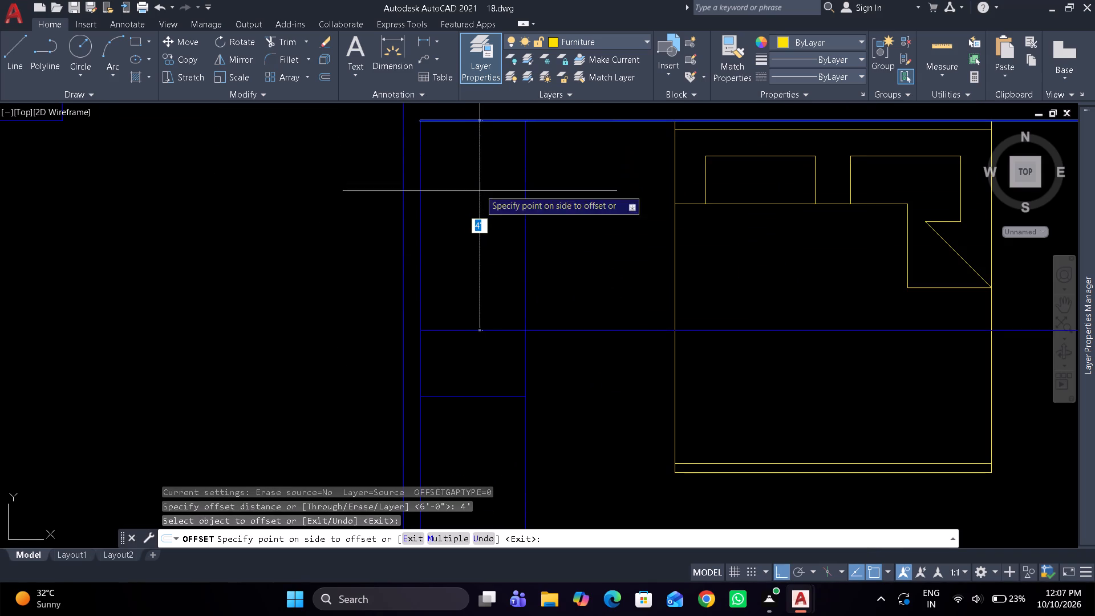
click(480, 224)
key(space)
Trim the 4' offset line beyond the wardrobe front and remove the earlier divider line just below it.
scroll(480, 224, up, 2)
middle_drag(480, 224, 507, 241)
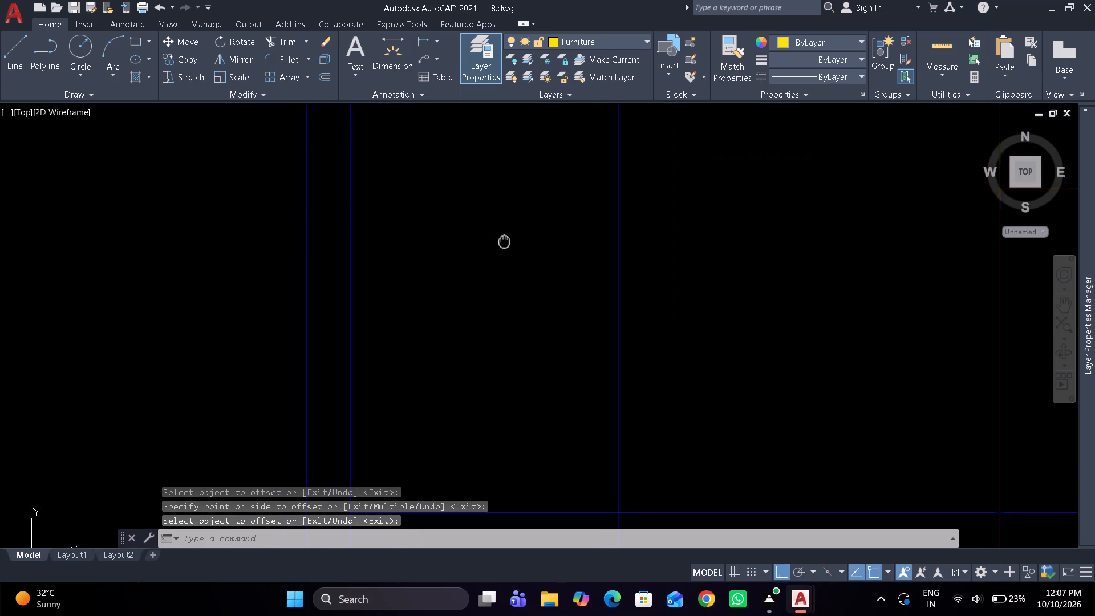
middle_drag(507, 241, 688, 184)
text(tr)
key(space)
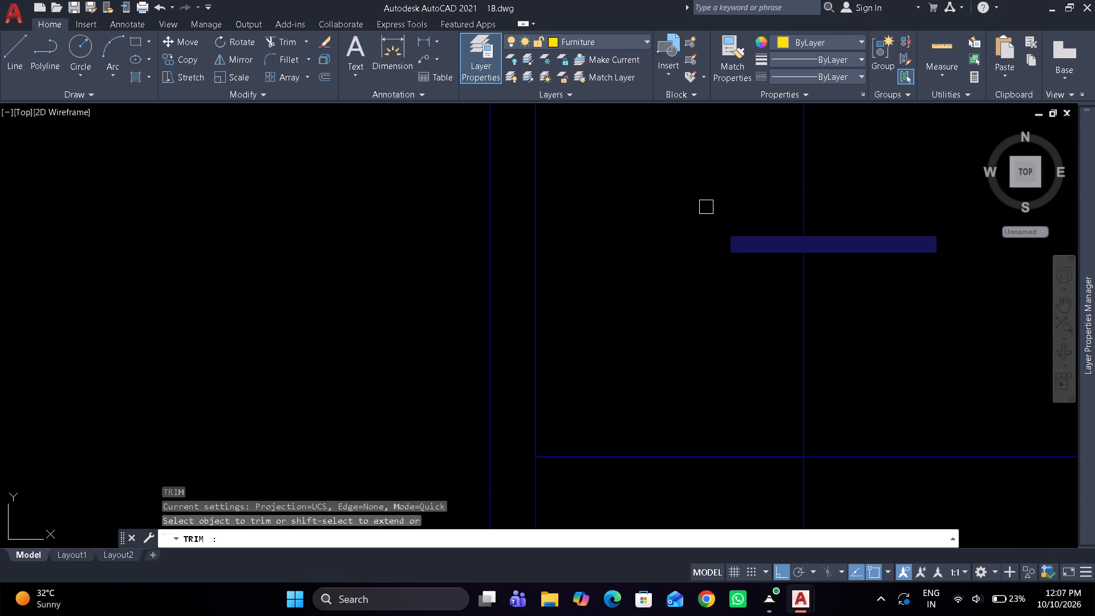
drag(870, 455, 866, 440)
scroll(851, 395, down, 2)
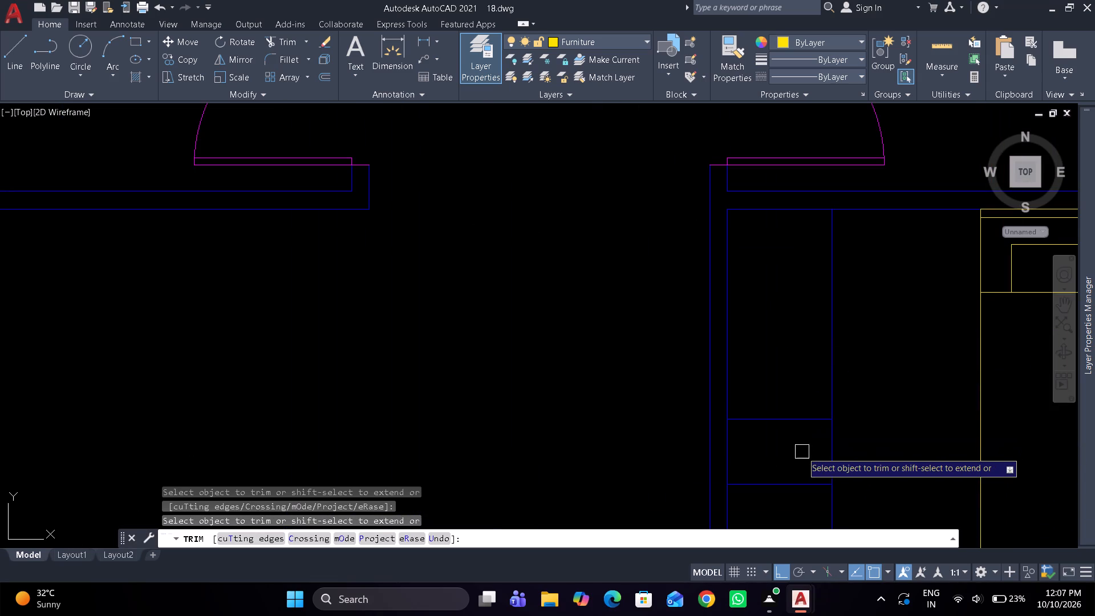
click(788, 487)
key(Escape)
Draw a Furniture-layer rectangle over the wardrobe's lower section, from the divider line at the wall to the lower front corner.
middle_drag(780, 462, 578, 260)
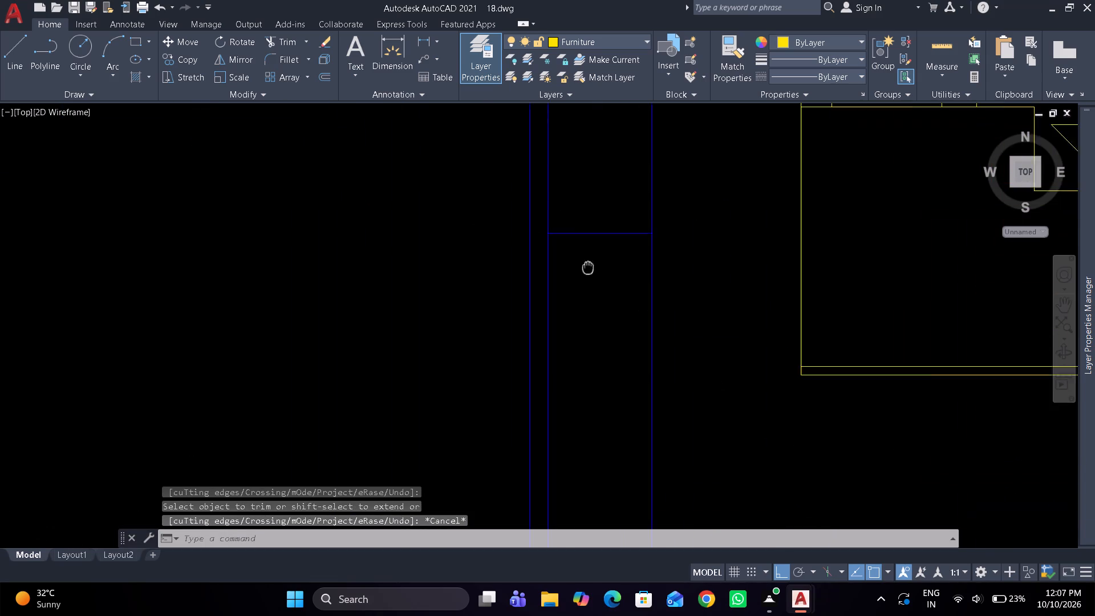
middle_drag(578, 260, 566, 248)
scroll(558, 244, down, 1)
text(re)
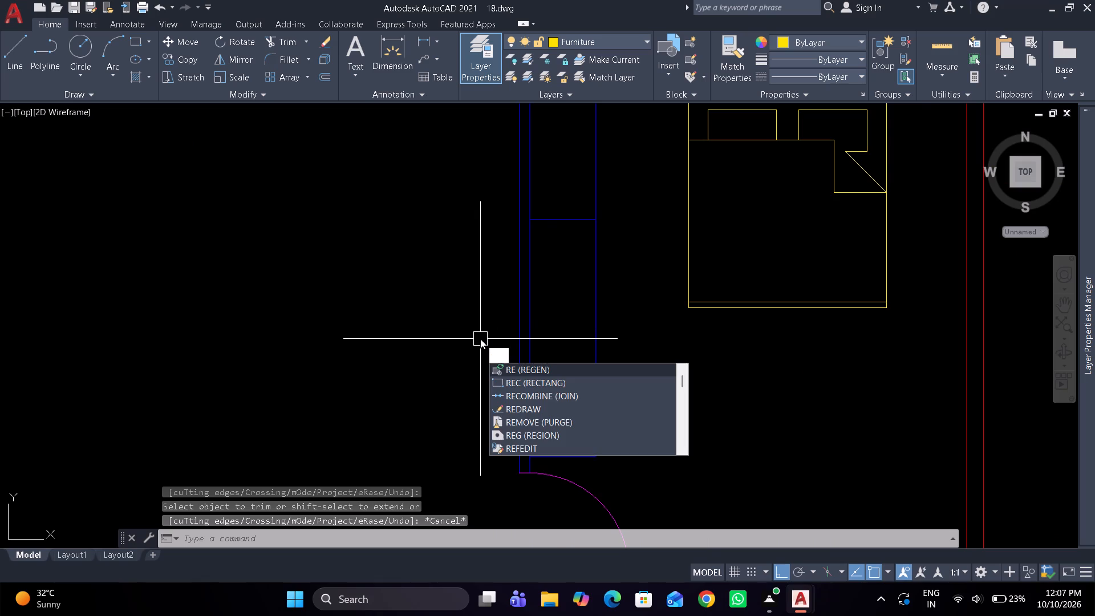
text(c)
key(space)
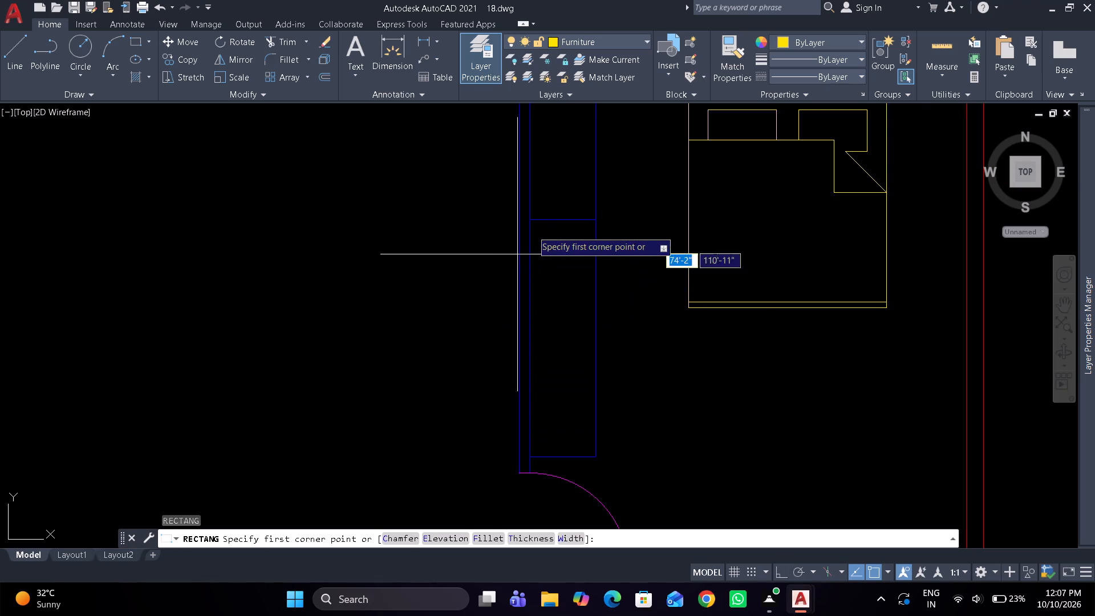
click(533, 221)
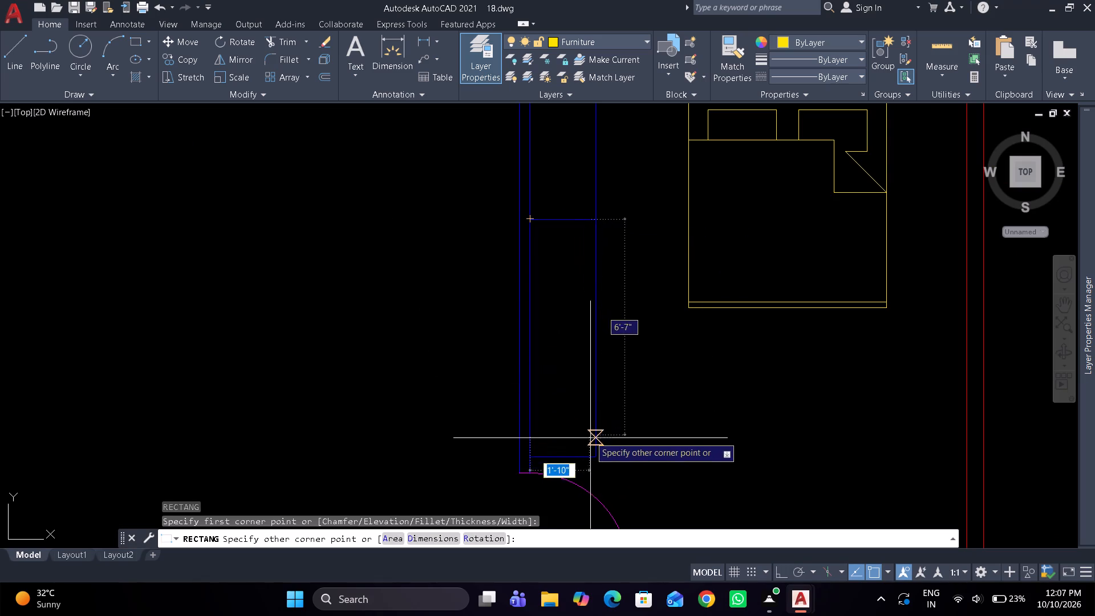
click(595, 453)
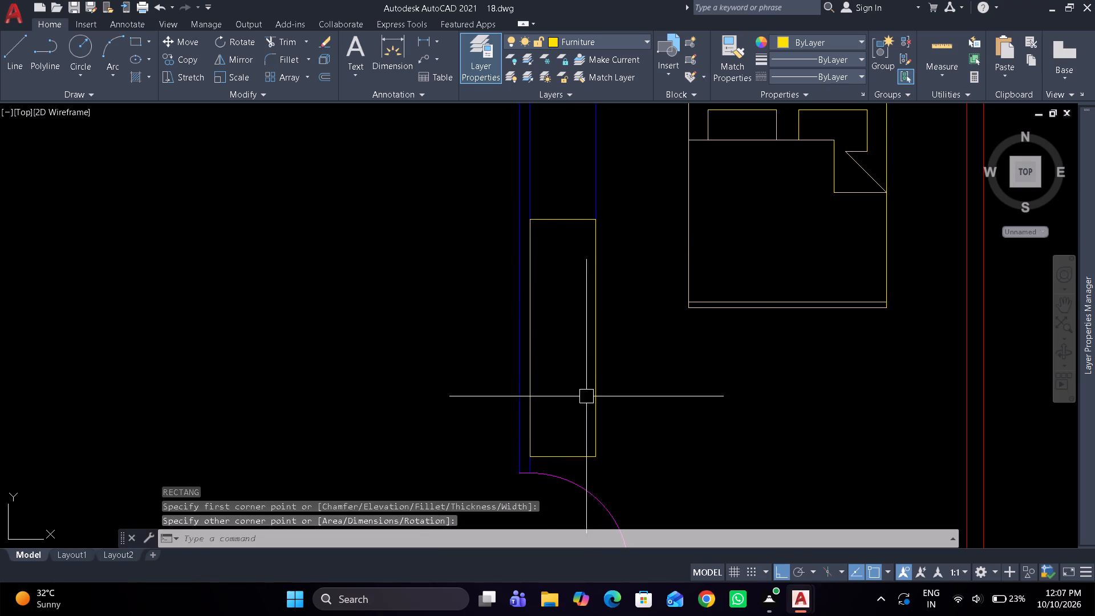
Draw a second rectangle over the wardrobe's upper section, from the bedroom's upper wall corner down to the divider at the front.
middle_drag(586, 335, 587, 386)
scroll(583, 311, up, 2)
middle_drag(582, 258, 579, 350)
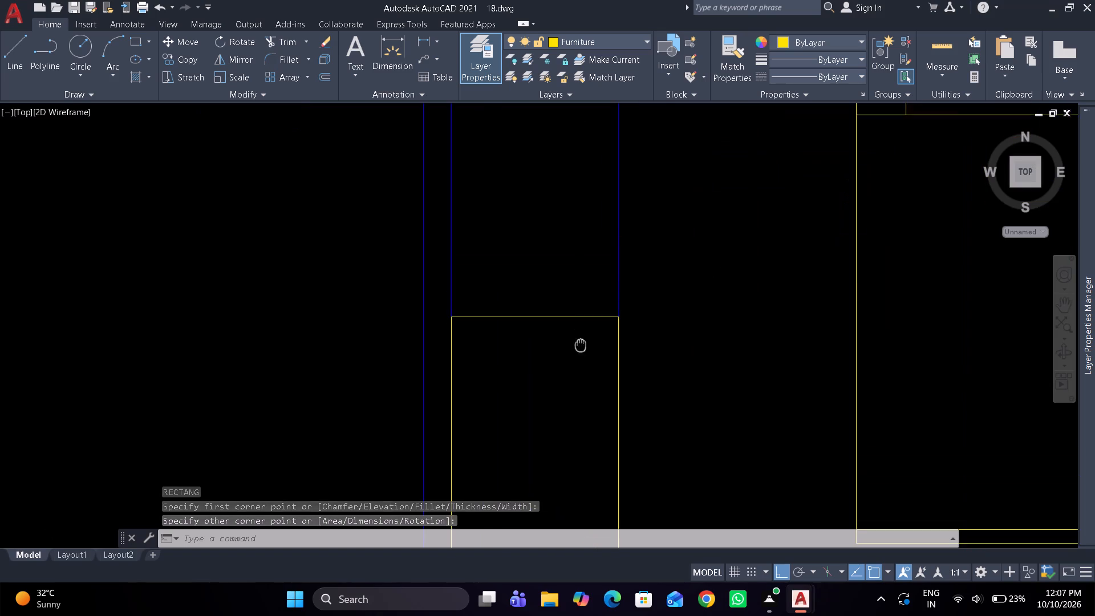
middle_drag(579, 350, 579, 384)
scroll(579, 384, down, 1)
scroll(559, 274, down, 1)
key(space)
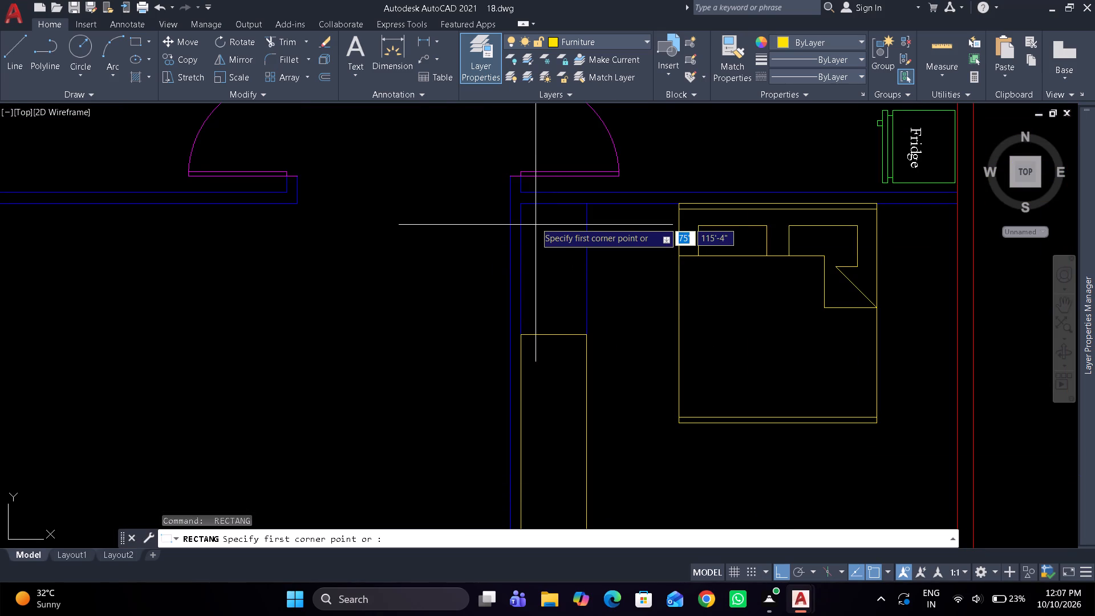
click(528, 209)
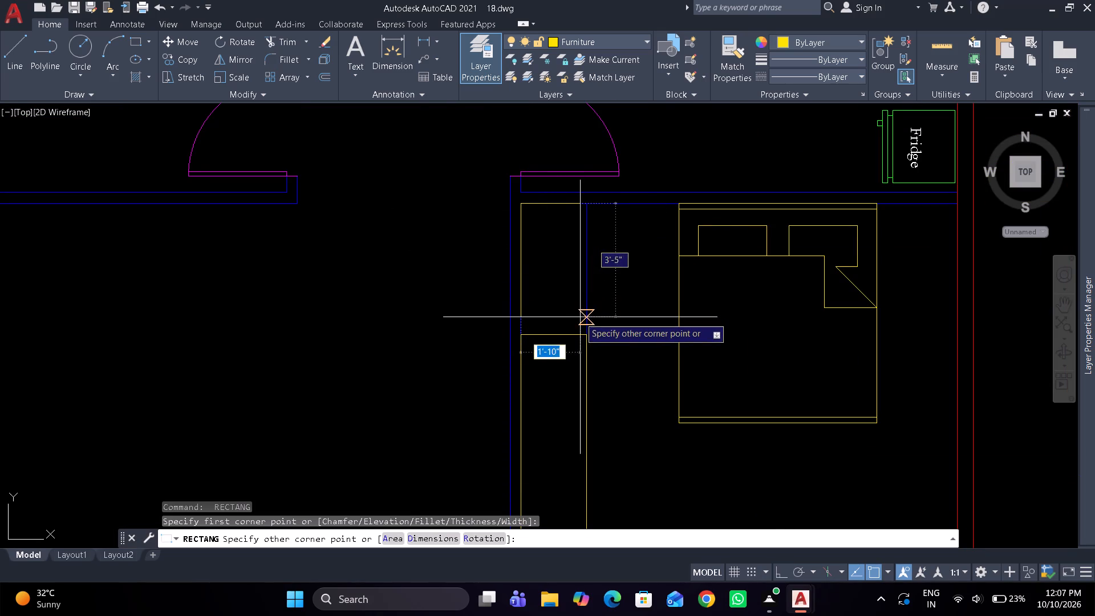
click(586, 334)
Erase the Inner Wall lines lying under the wardrobe rectangles: the front line, the lower end line and the divider.
click(585, 323)
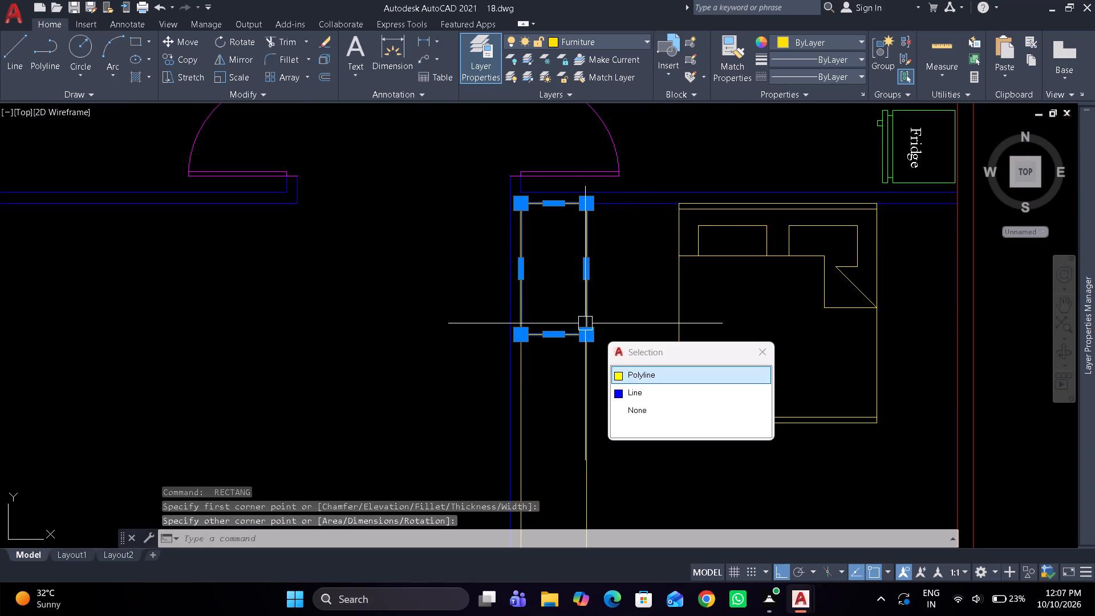
click(644, 398)
key(e)
key(space)
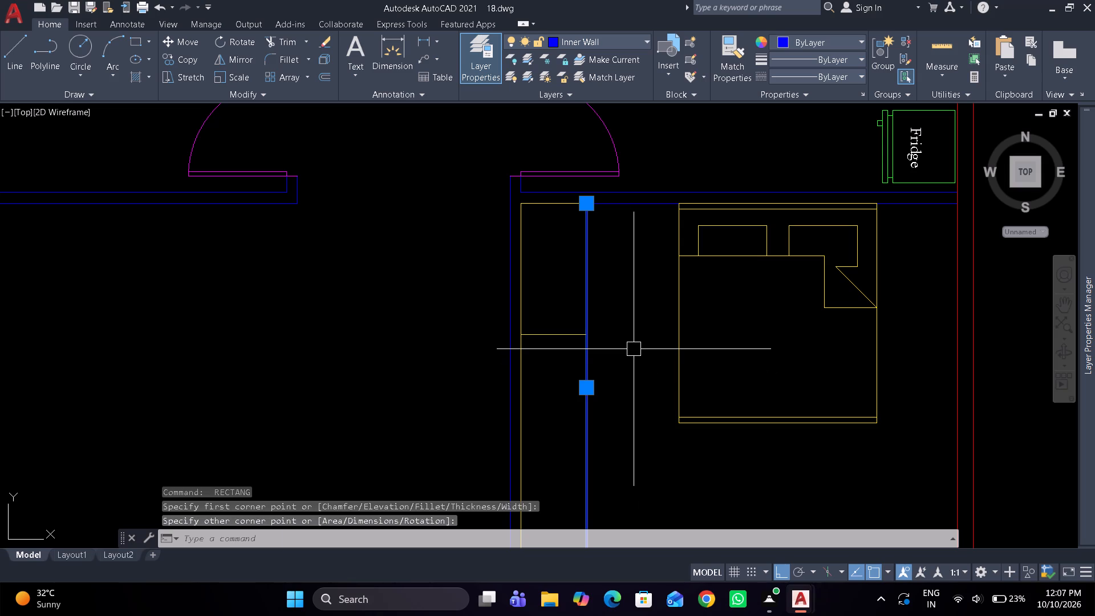
scroll(624, 330, down, 1)
middle_drag(622, 328, 571, 228)
scroll(567, 339, up, 2)
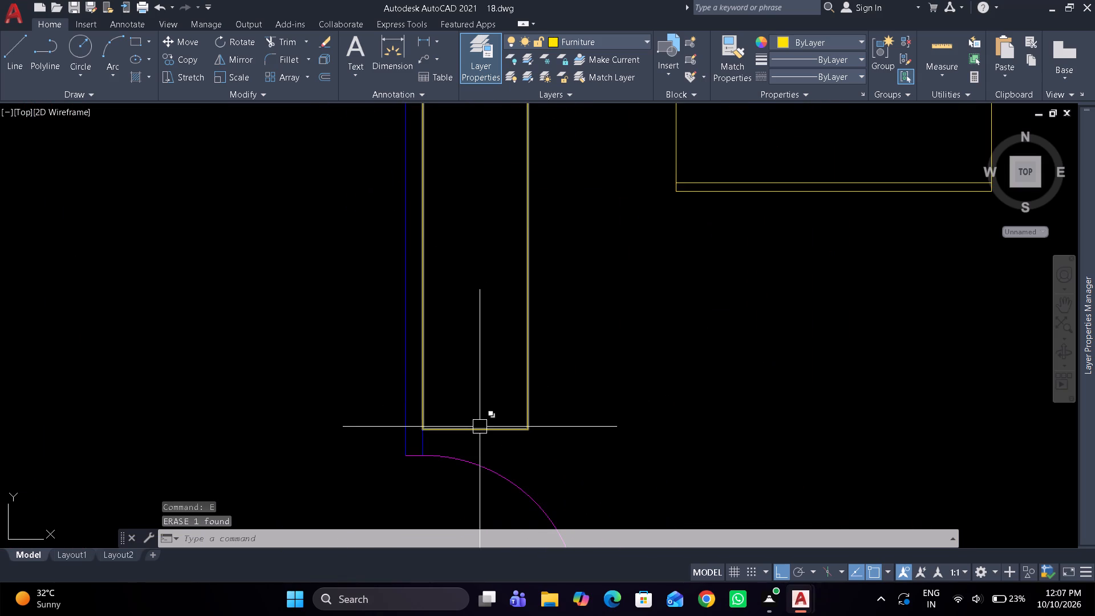
click(480, 427)
click(520, 492)
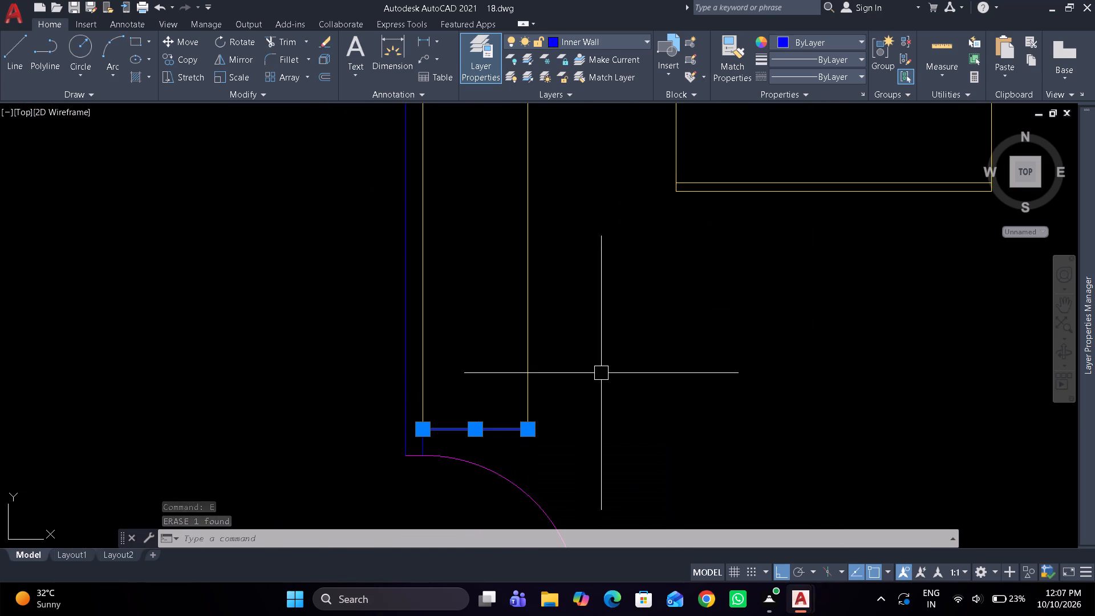
key(space)
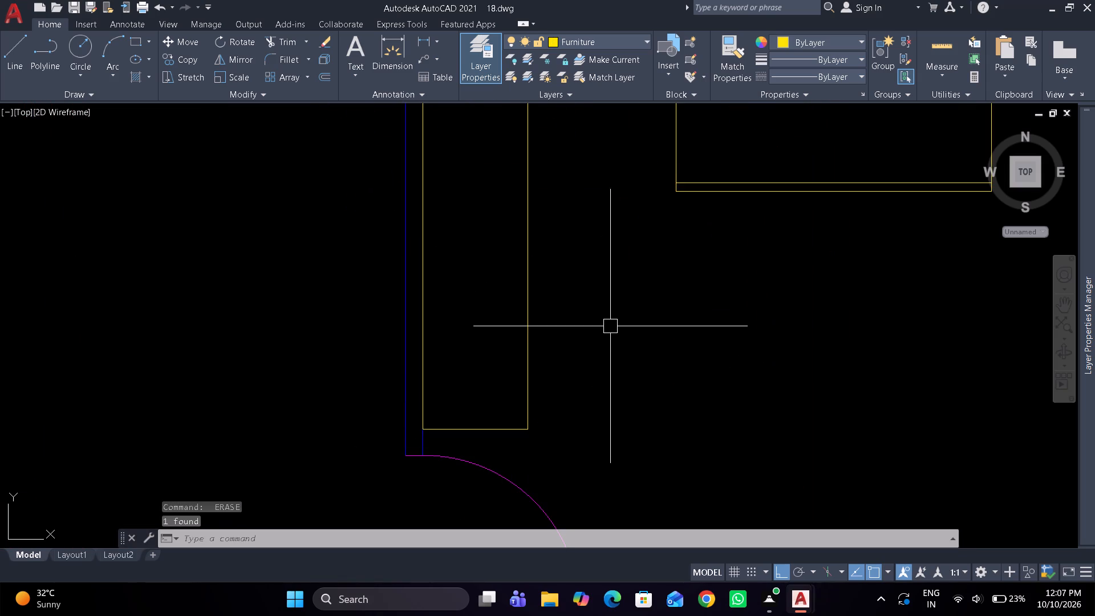
scroll(603, 297, down, 2)
middle_drag(589, 312, 564, 379)
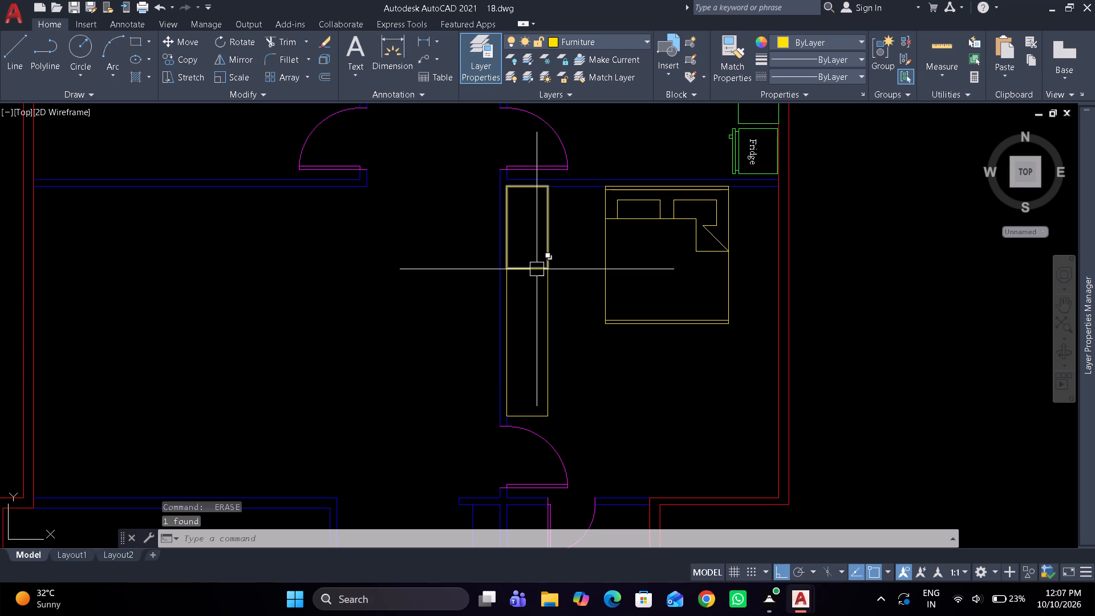
click(537, 269)
click(585, 359)
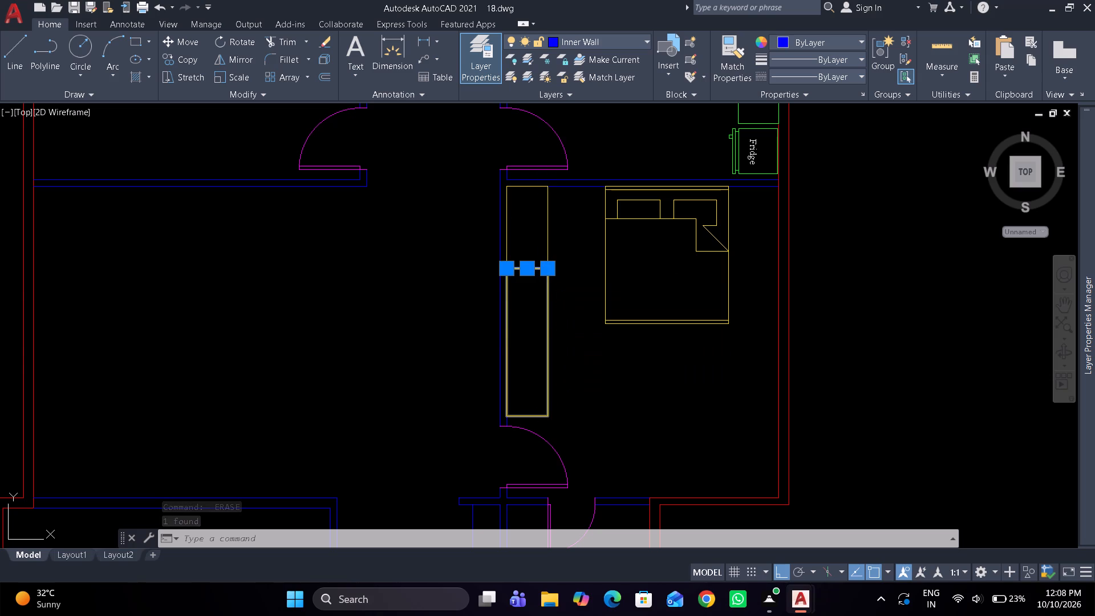
text(e)
key(space)
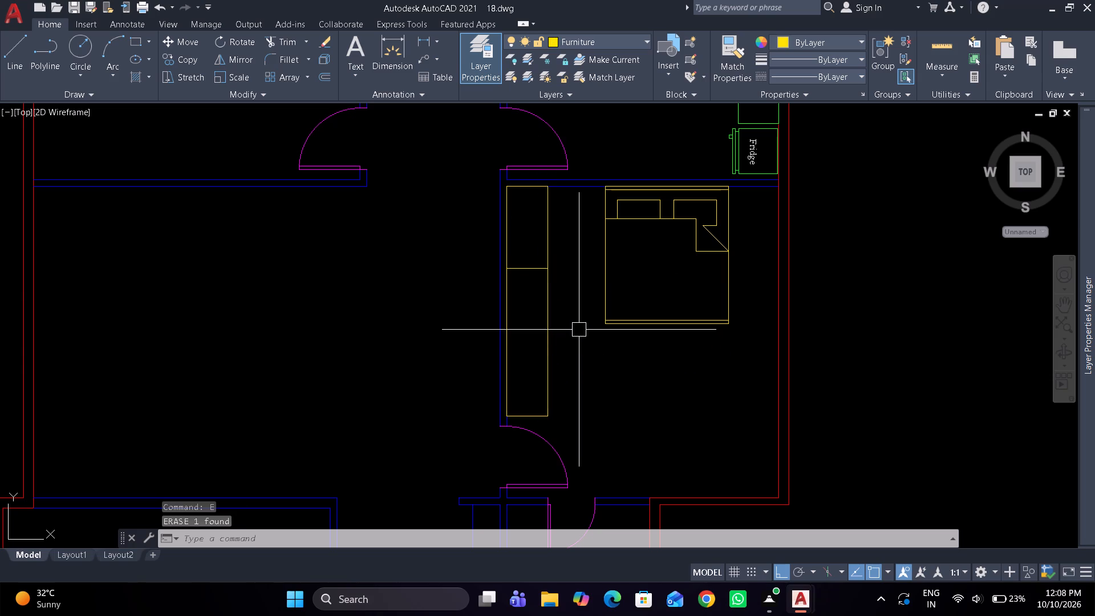
Make a copy of the washbasin in the passage beside the kitchen, rotated 90° about its drain.
scroll(554, 337, down, 1)
middle_drag(551, 329, 514, 226)
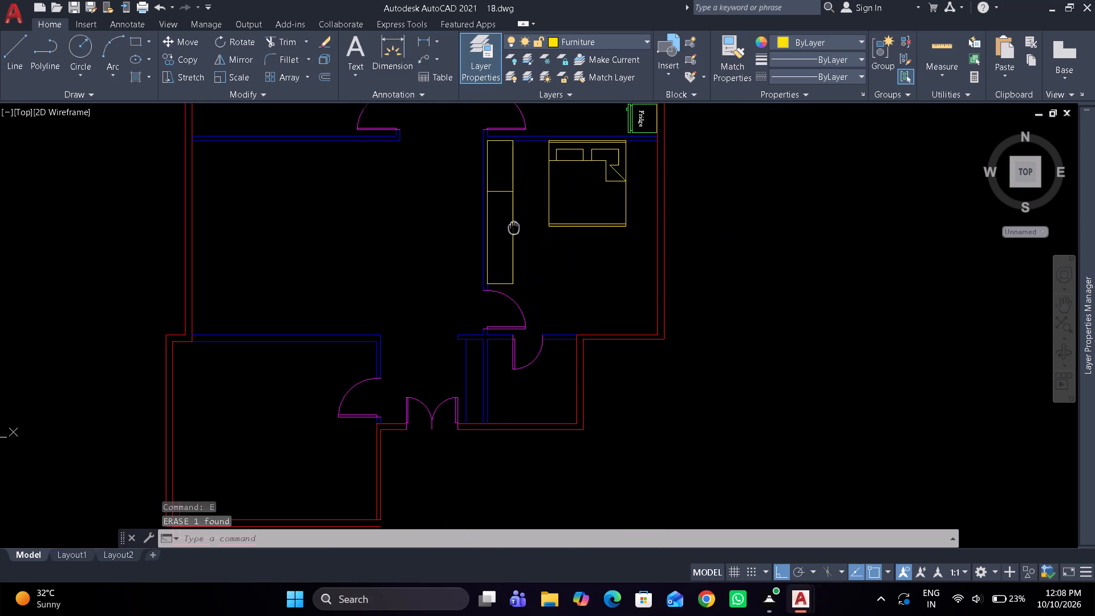
scroll(519, 365, up, 1)
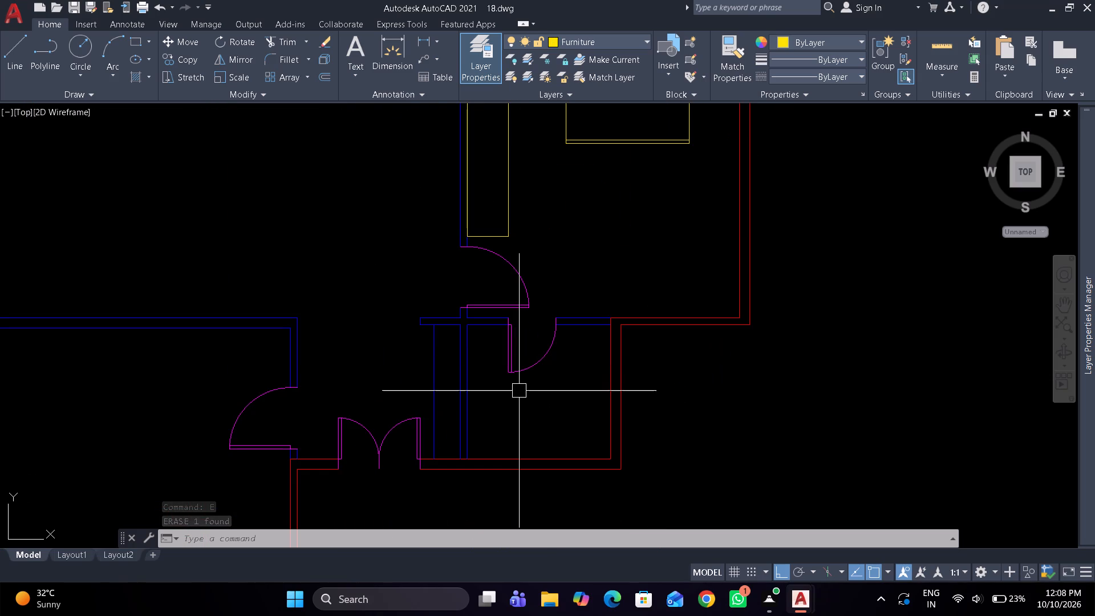
scroll(518, 391, down, 1)
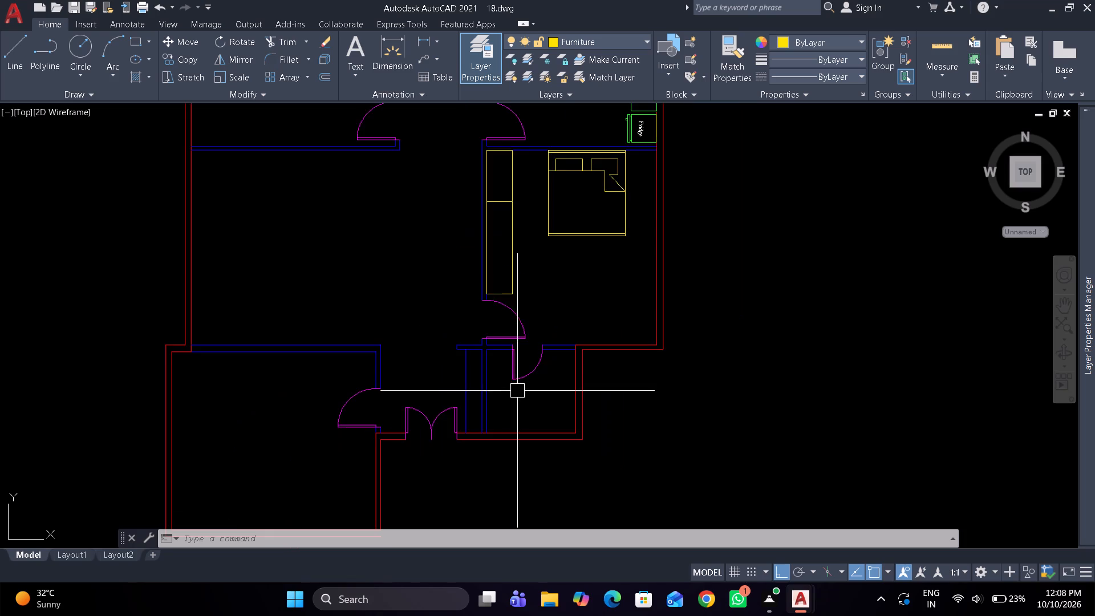
scroll(517, 391, down, 1)
scroll(461, 221, up, 3)
middle_drag(460, 205, 465, 377)
scroll(465, 377, up, 1)
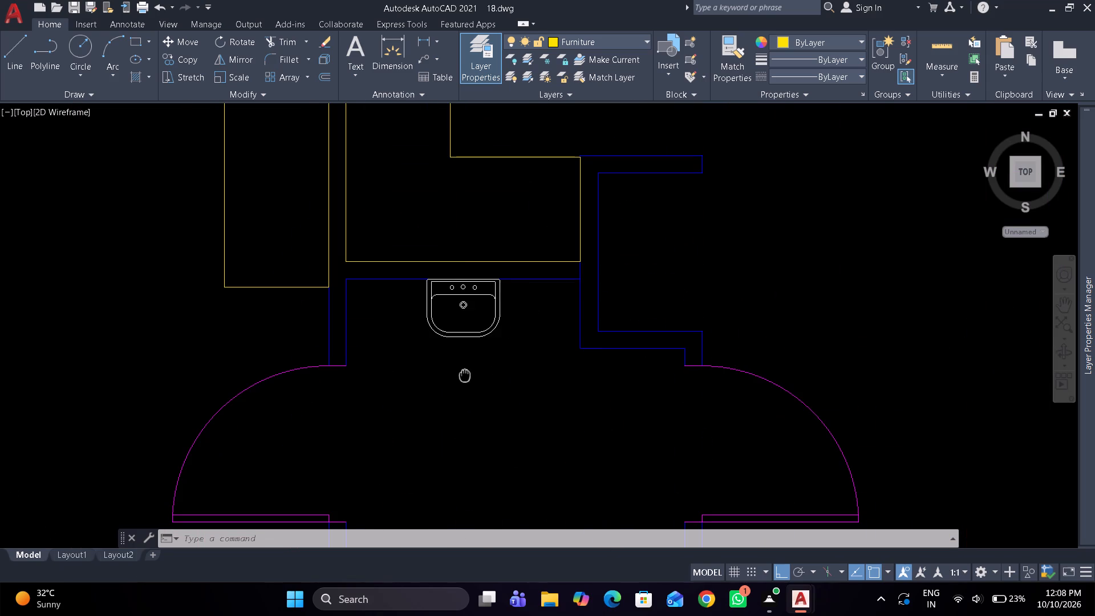
click(465, 331)
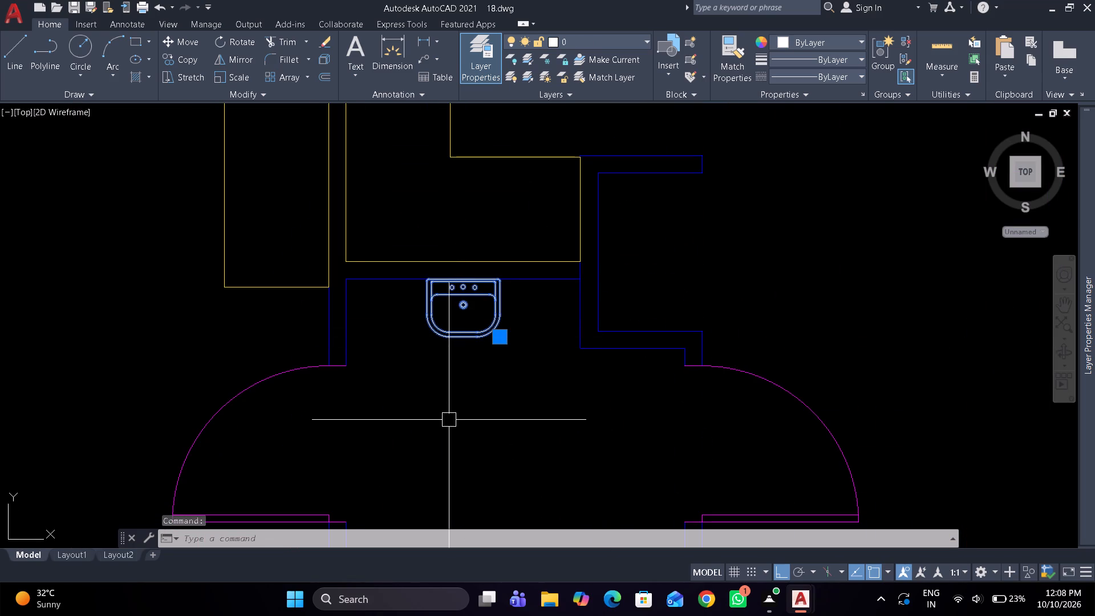
text(ro)
key(space)
scroll(453, 354, up, 1)
click(468, 282)
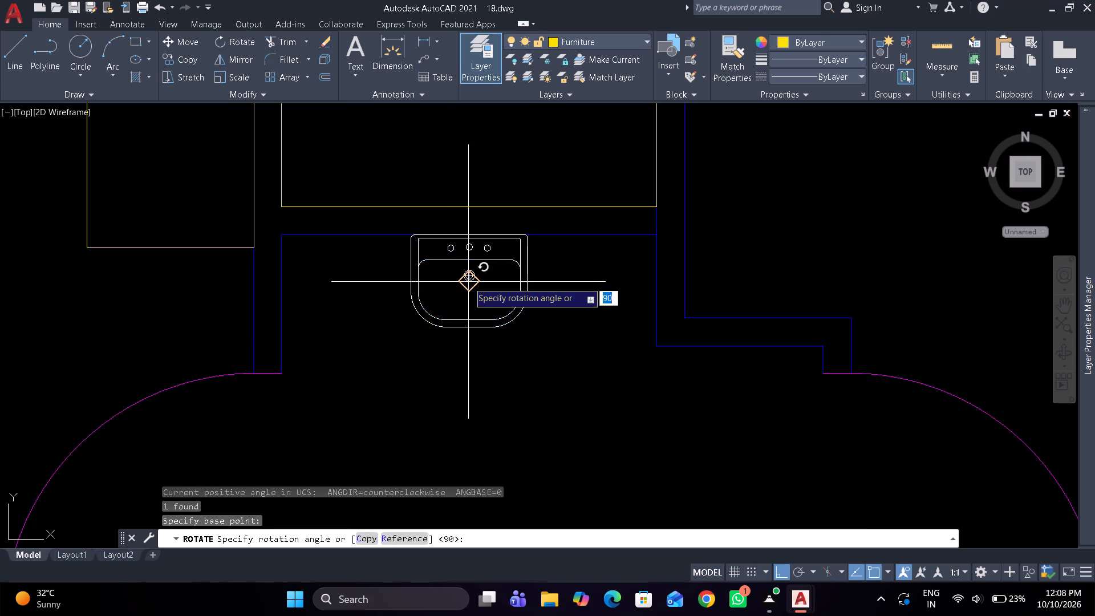
text(c)
key(space)
click(488, 156)
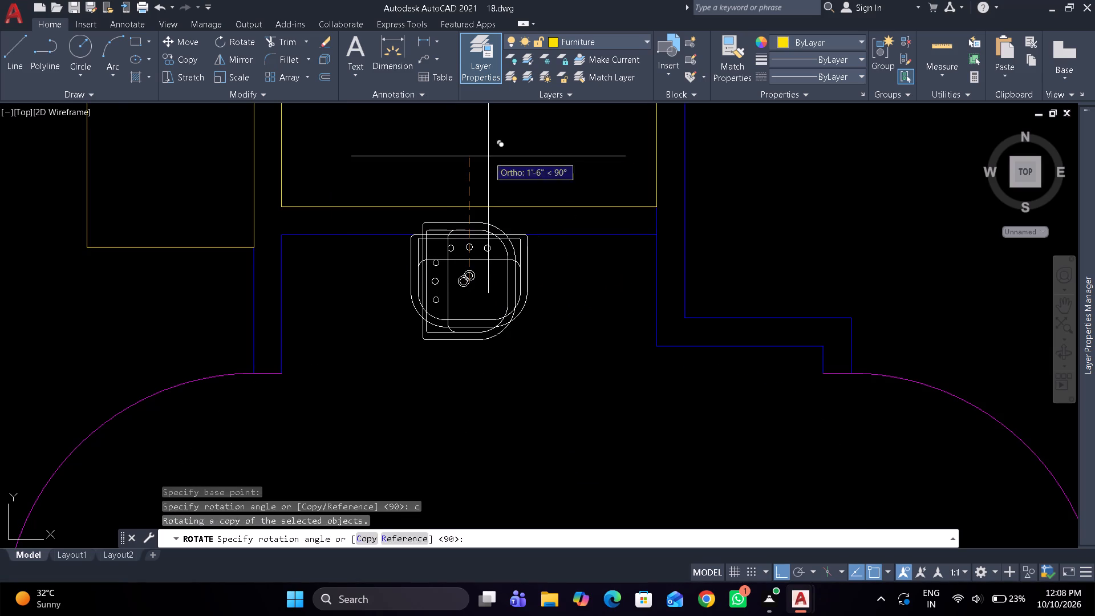
scroll(480, 248, up, 1)
click(472, 285)
key(Escape)
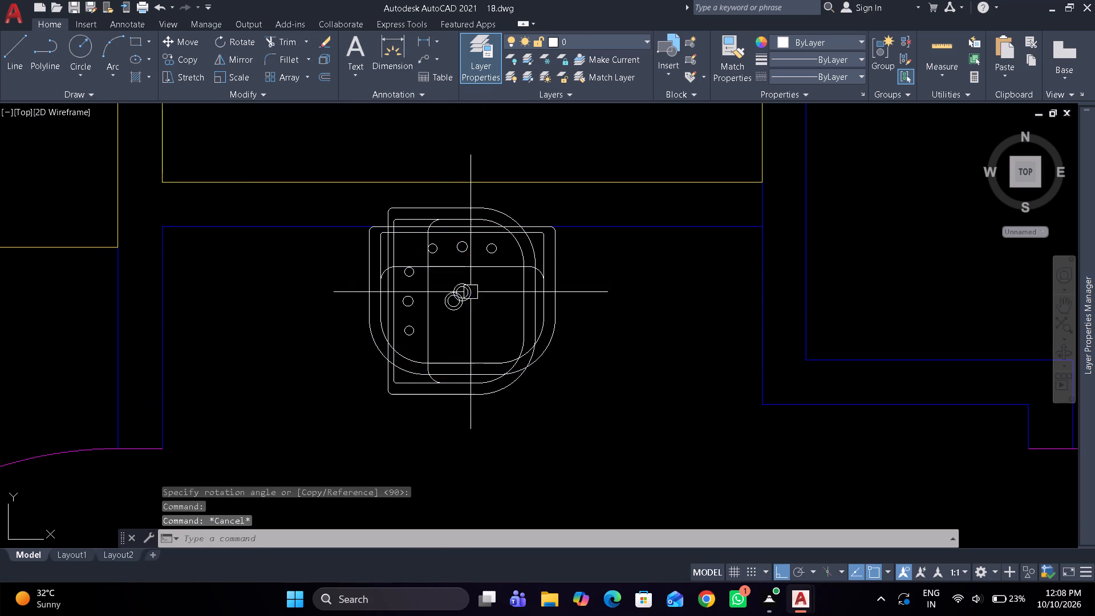
Relocate the rotated washbasin copy to the small room below the bedroom, beside its door.
click(433, 310)
scroll(428, 305, down, 1)
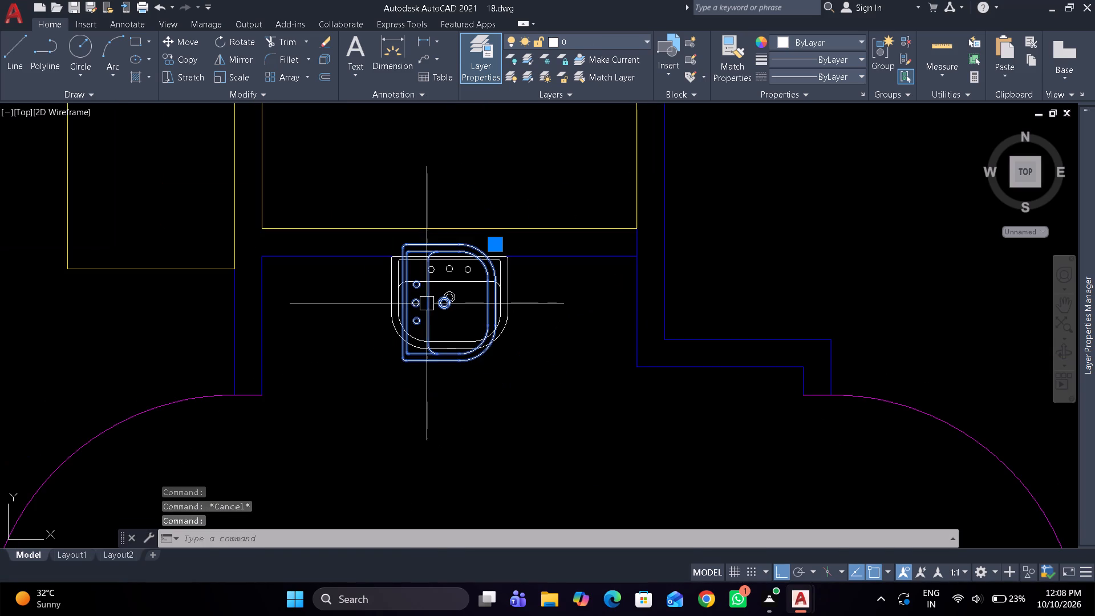
drag(427, 303, 525, 422)
scroll(525, 422, down, 3)
middle_drag(520, 402, 478, 295)
scroll(477, 295, up, 1)
scroll(487, 326, down, 1)
middle_drag(487, 326, 385, 170)
scroll(395, 196, down, 1)
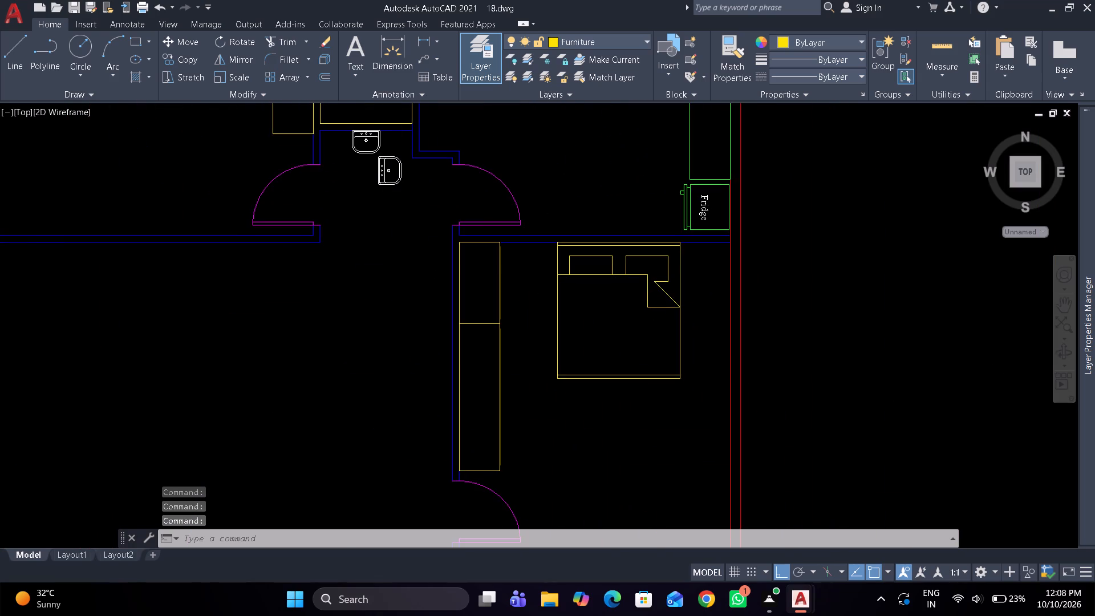
click(395, 189)
drag(392, 187, 448, 440)
scroll(448, 440, up, 5)
Move the washbasin by its outer upper-left corner to the upper-left inner wall corner of the small room.
click(398, 347)
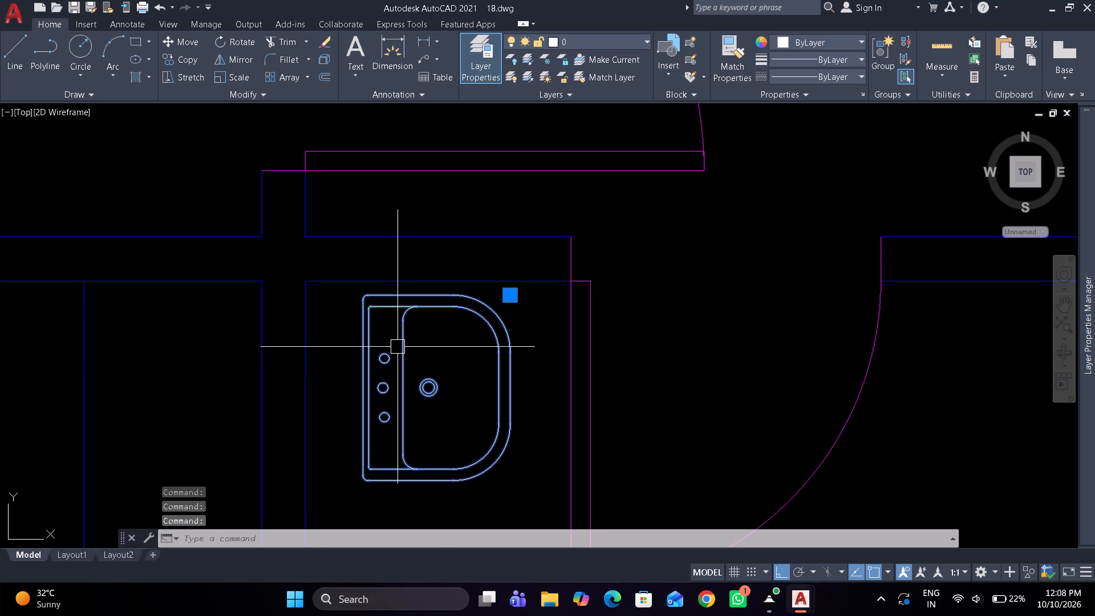
text(m)
key(space)
scroll(379, 318, up, 2)
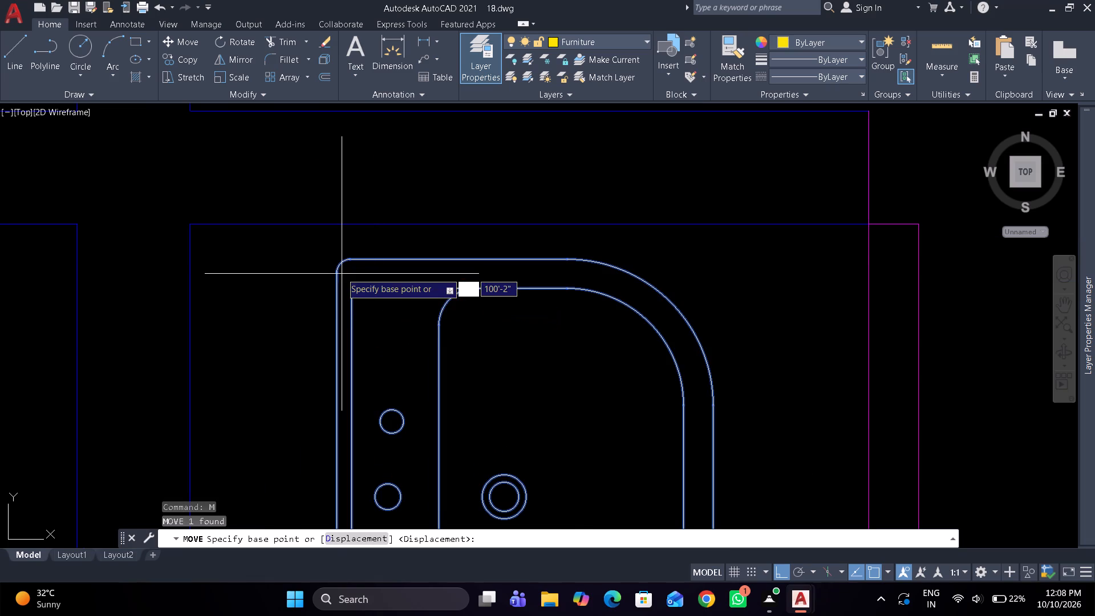
click(329, 259)
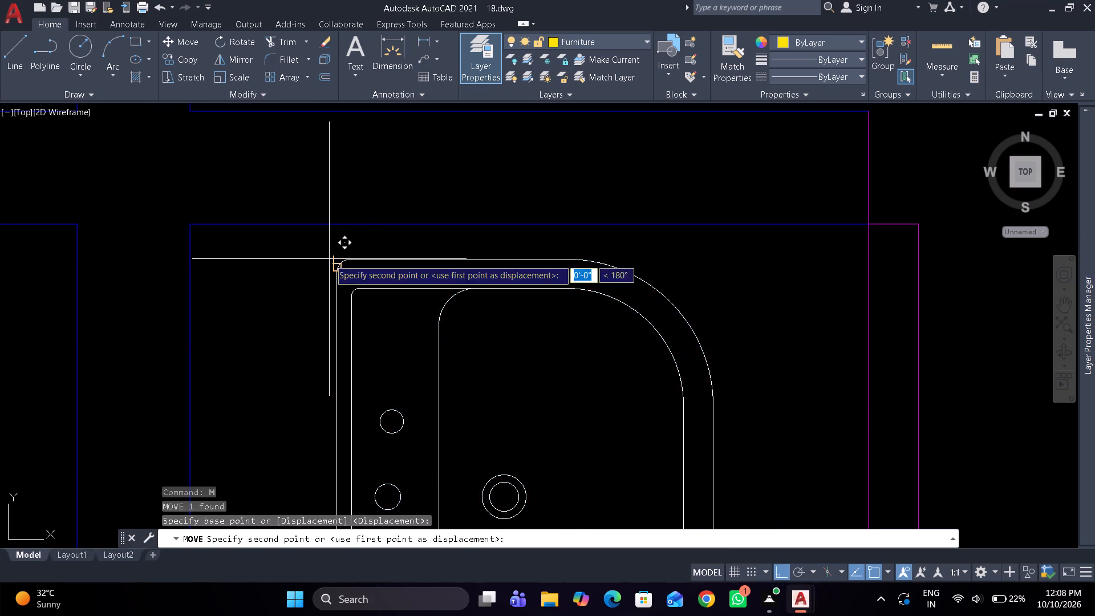
click(201, 233)
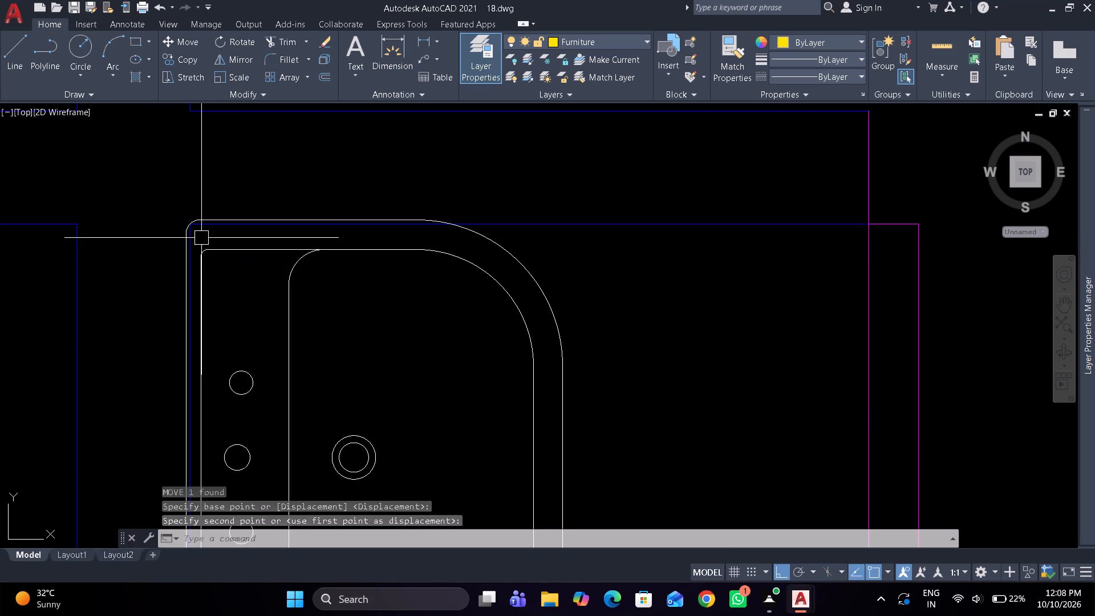
Nudge the washbasin down and right in small increments so that it sits just inside the two wall lines.
click(204, 244)
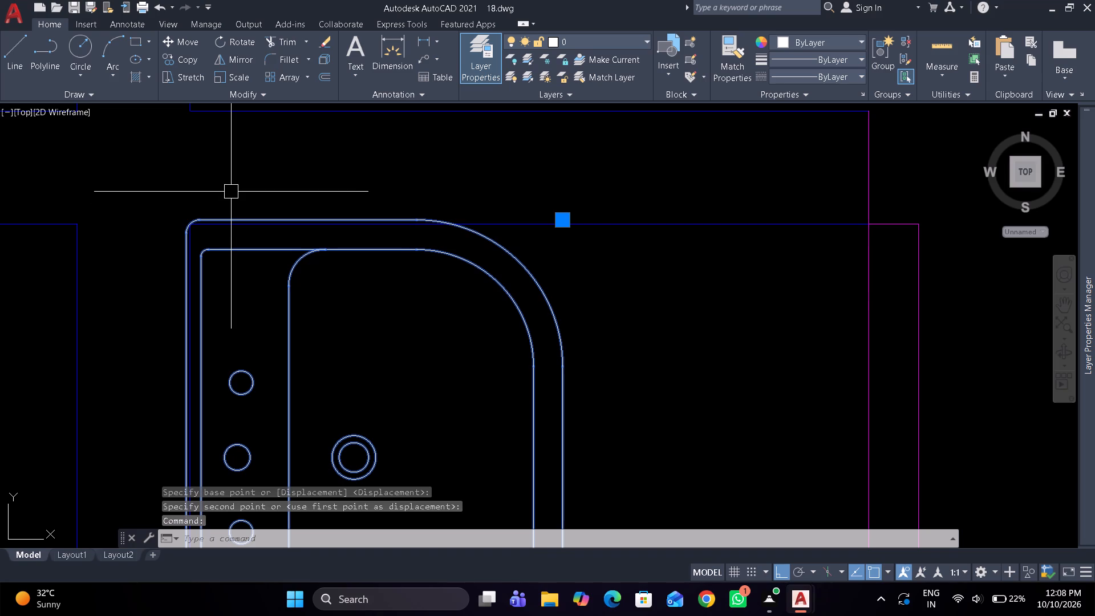
key(ctrl+Down)
key(ctrl+Right)
key(ctrl+Down)
key(ctrl+Right)
key(ctrl+Down)
key(ctrl+Right)
key(ctrl+Down)
key(ctrl+Right)
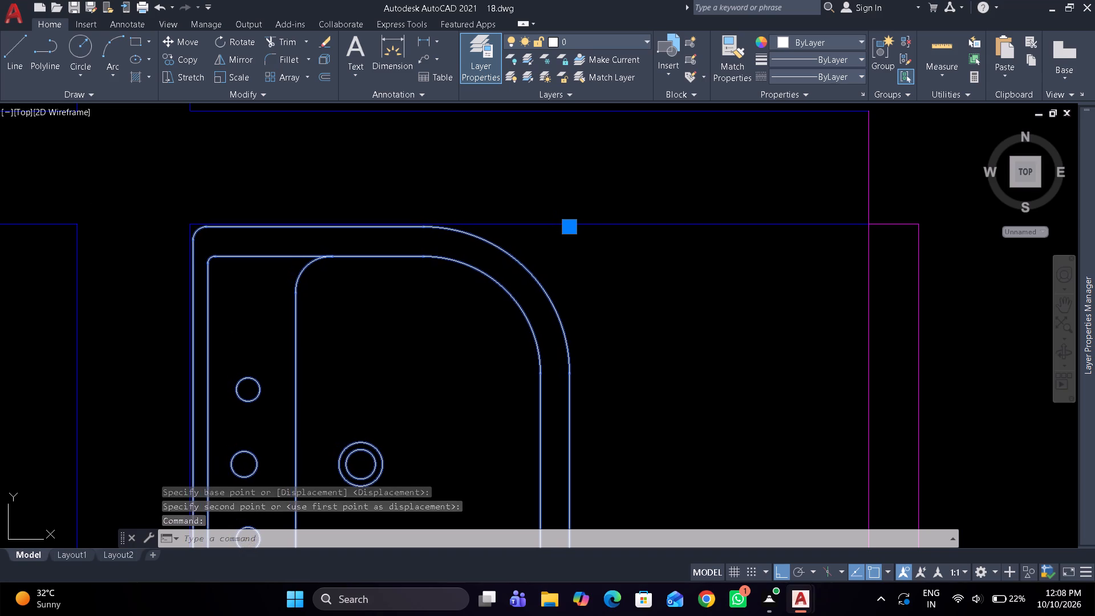
key(ctrl+Down)
key(ctrl+Right)
key(Escape)
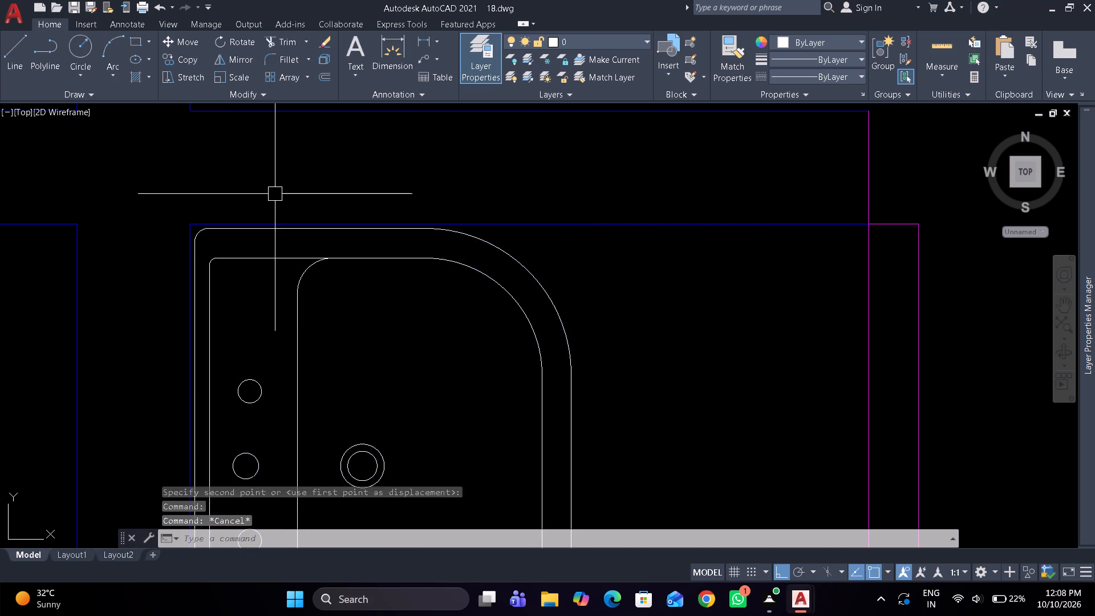
key(Escape)
scroll(304, 191, down, 3)
scroll(388, 251, down, 1)
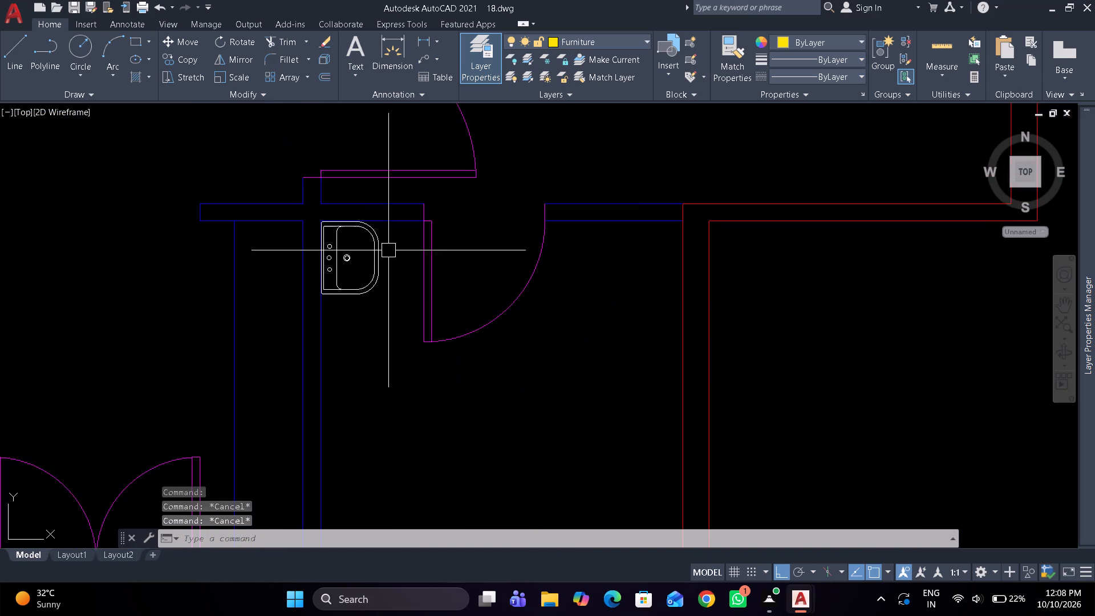
Look over the small washbasin room, the surrounding floor plan and the spare living-room furniture beside it.
scroll(392, 248, down, 2)
scroll(376, 328, up, 1)
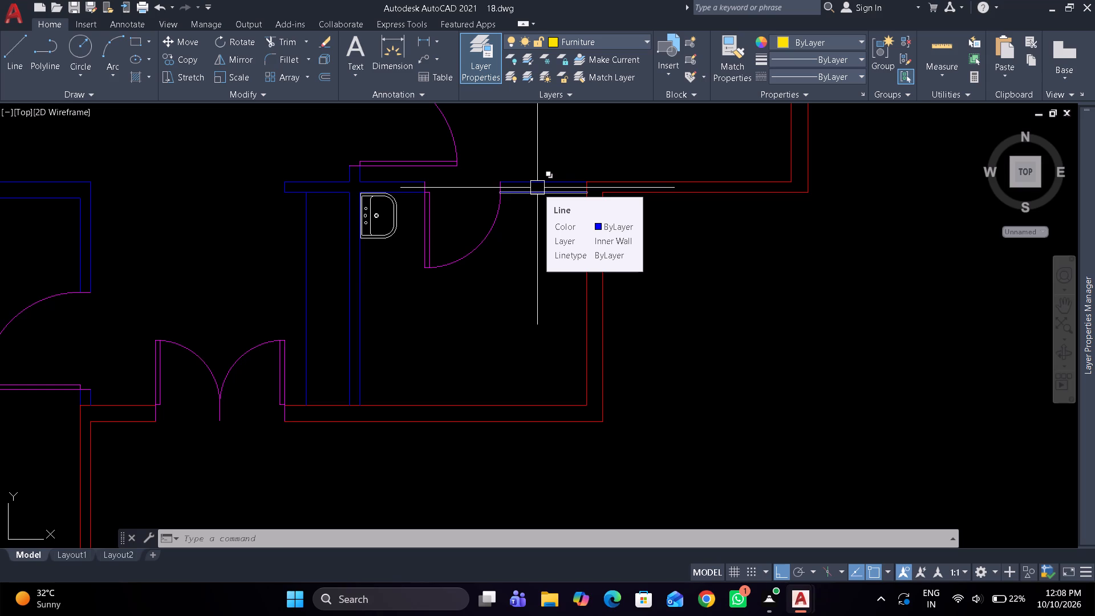
scroll(505, 297, down, 1)
middle_drag(505, 297, 520, 335)
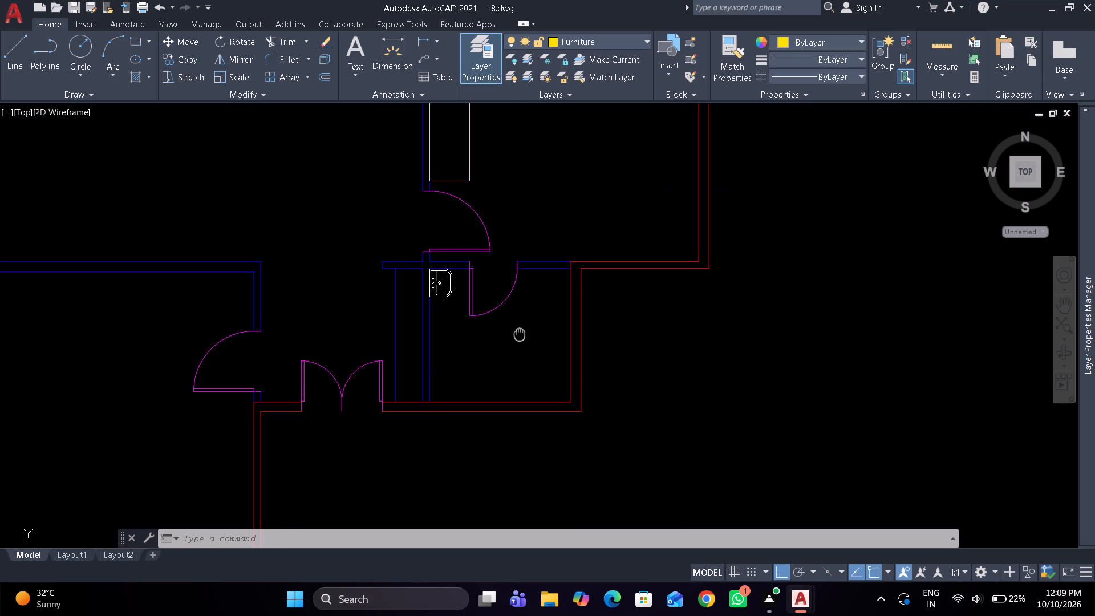
middle_drag(520, 335, 532, 344)
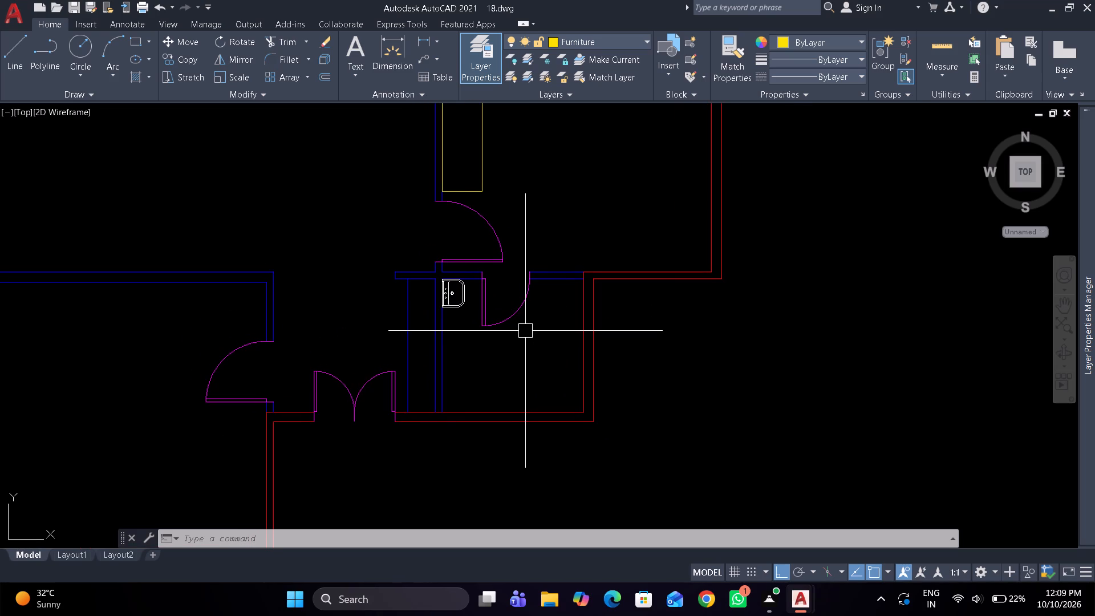
key(Escape)
key(Escape)
key(Escape)
scroll(522, 329, down, 1)
middle_drag(527, 329, 601, 301)
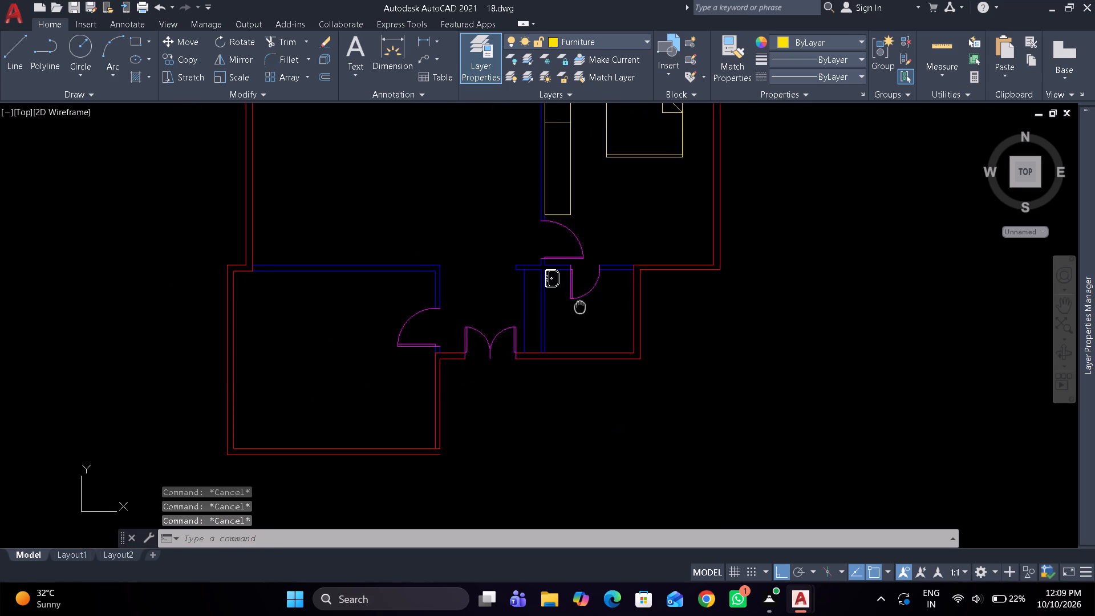
scroll(468, 314, down, 3)
scroll(630, 304, up, 2)
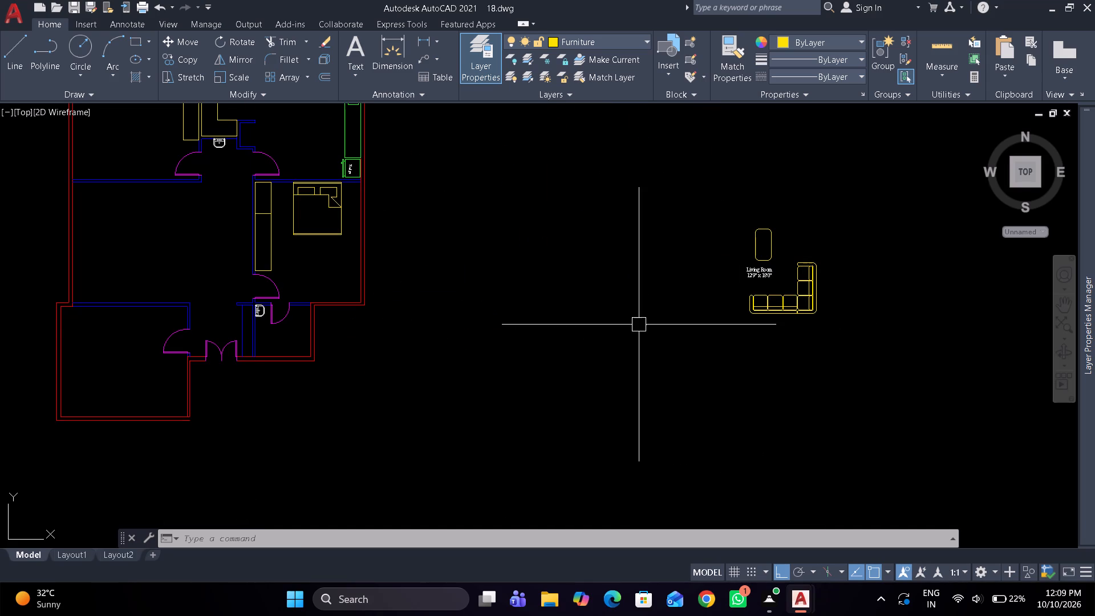
middle_drag(577, 343, 743, 279)
middle_drag(570, 284, 643, 381)
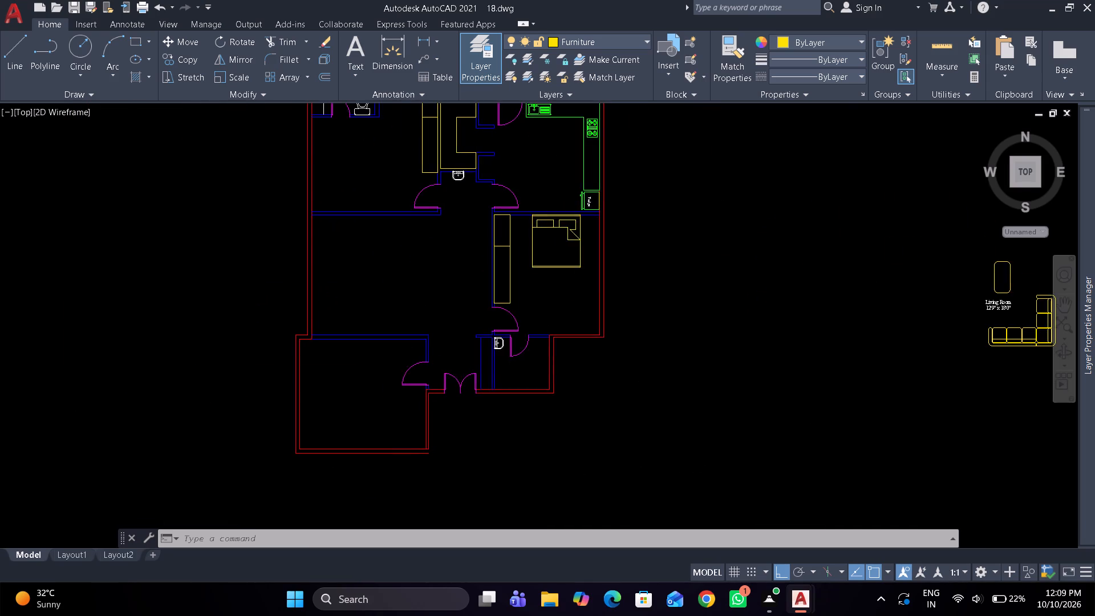
Offset the upper line of the large room's bottom wall 4' into the room, and offset that copy another 4" upward.
scroll(394, 313, up, 2)
middle_drag(321, 330, 352, 384)
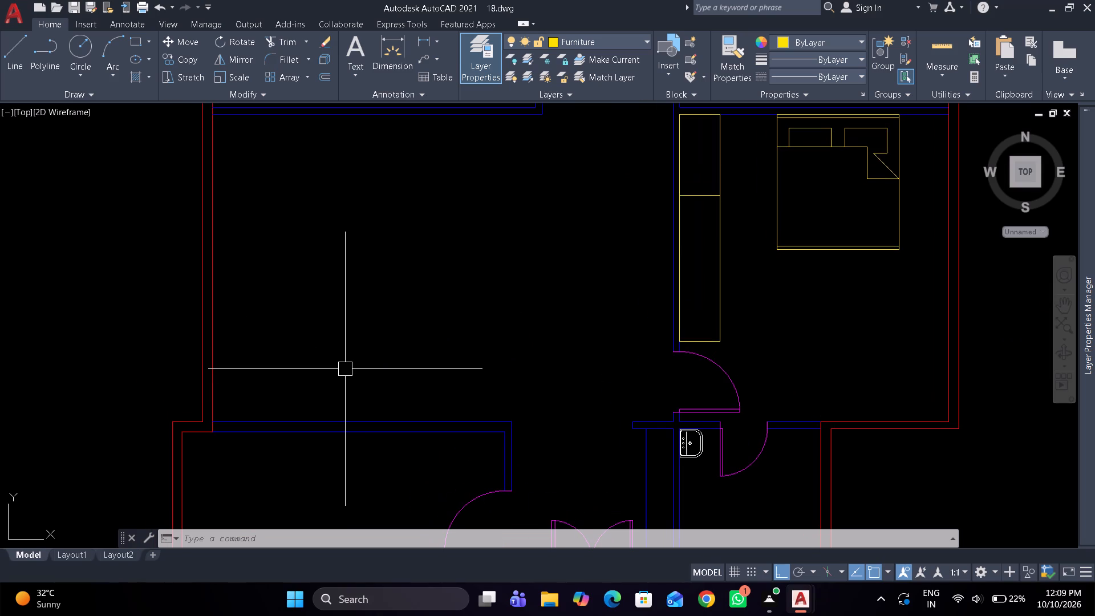
text(o 4')
key(space)
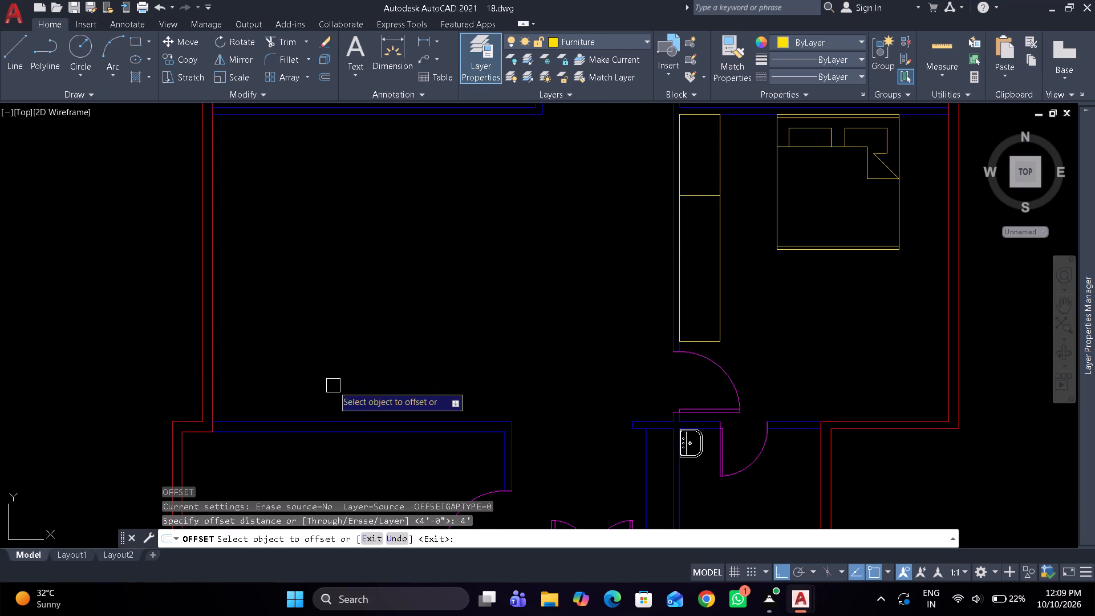
drag(328, 418, 328, 400)
click(341, 273)
key(space)
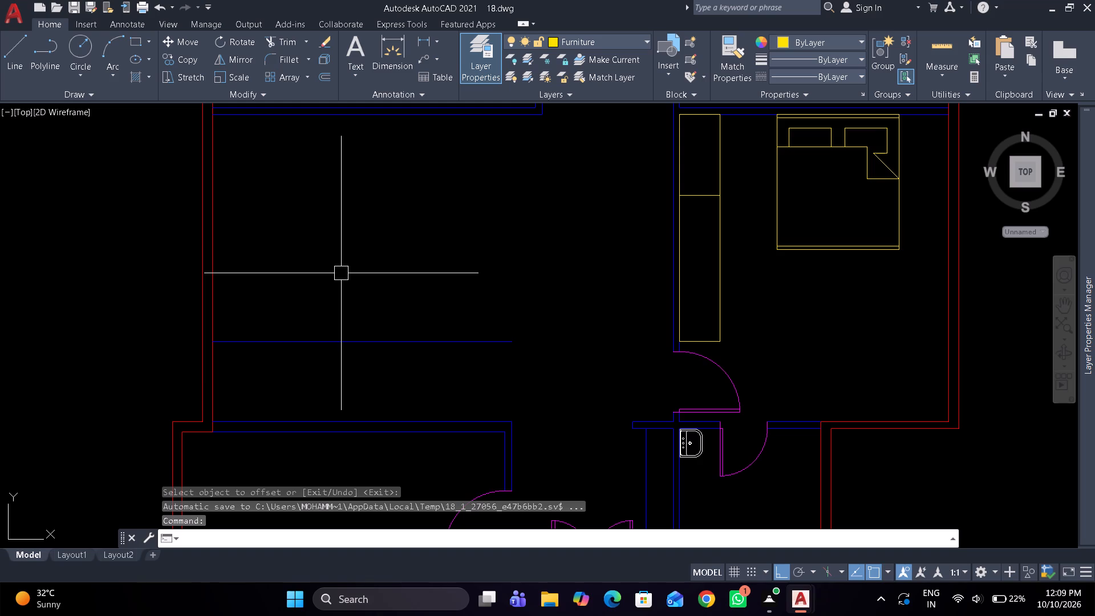
key(space)
text(4")
key(space)
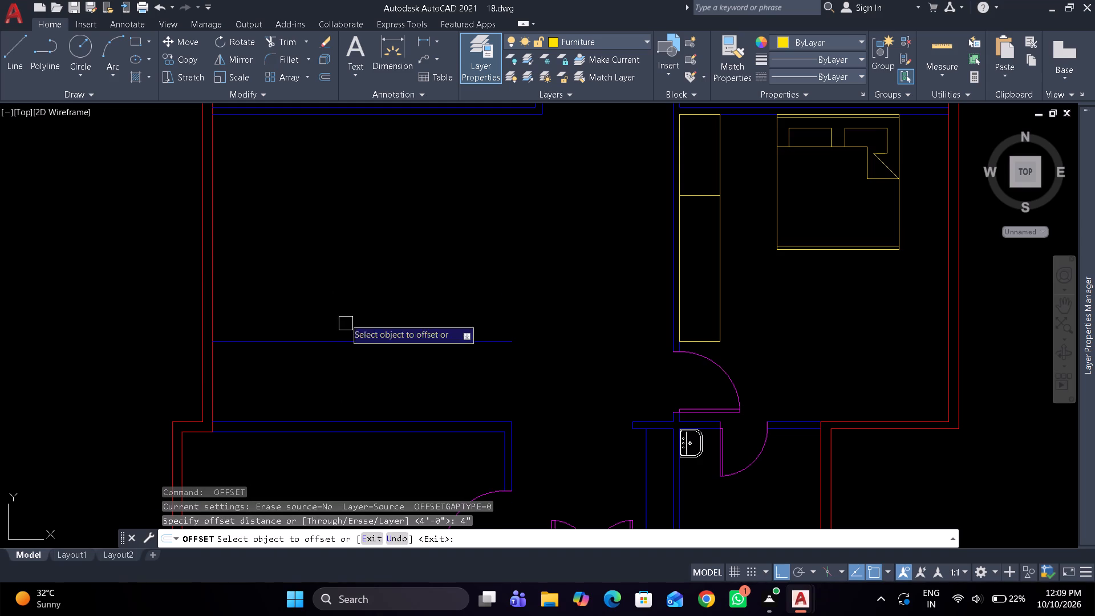
drag(346, 339, 336, 269)
click(328, 209)
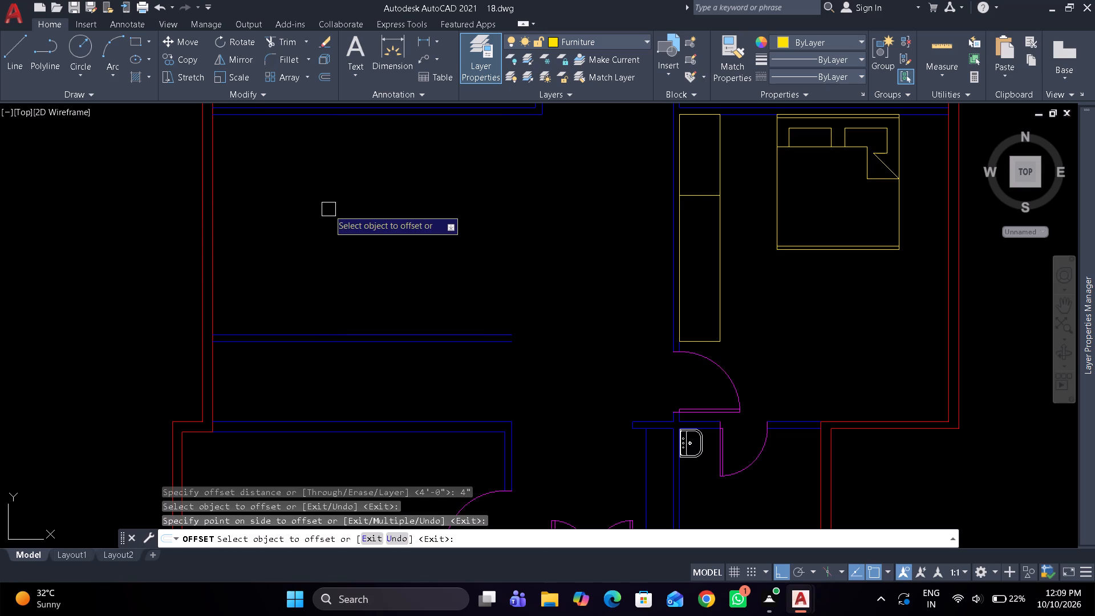
key(space)
Offset the inner line of the large room's left outer wall 8' into the room, and offset that copy another 4" right.
key(space)
text(8')
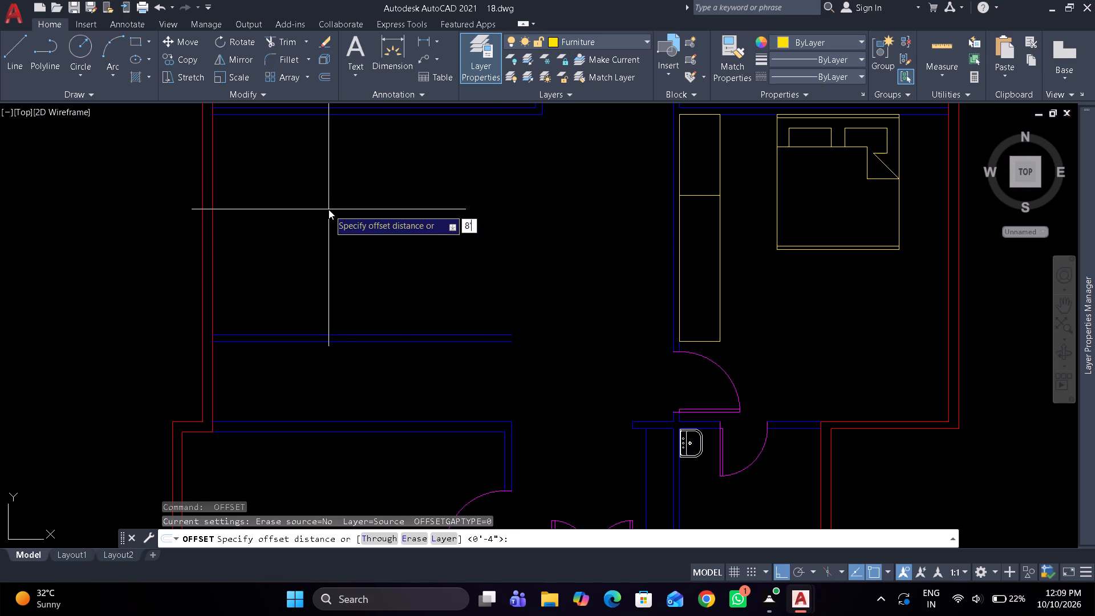
key(space)
click(216, 368)
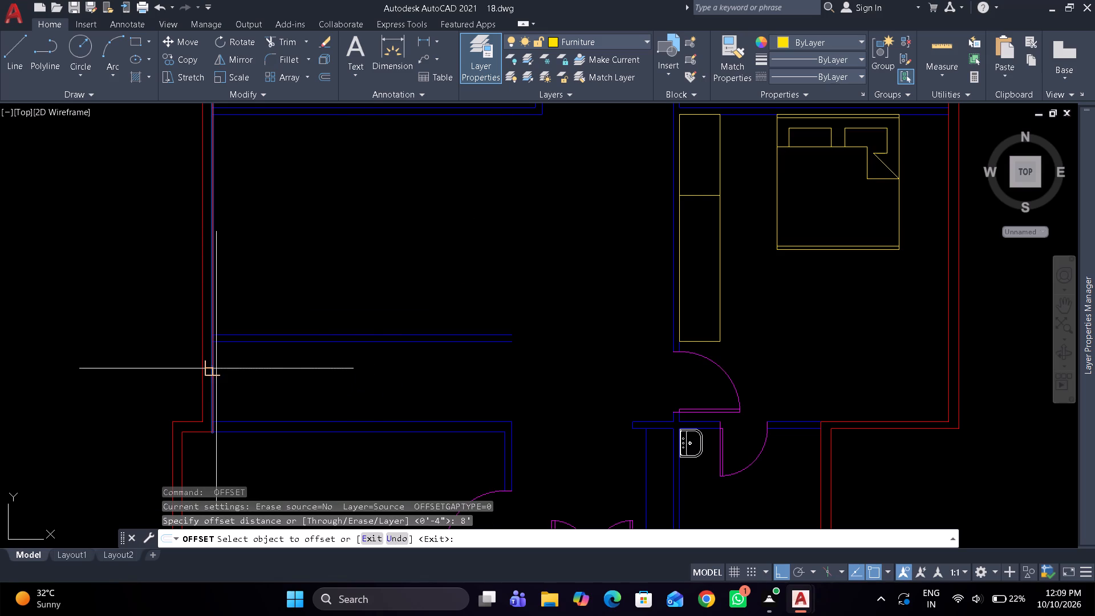
click(295, 376)
key(space)
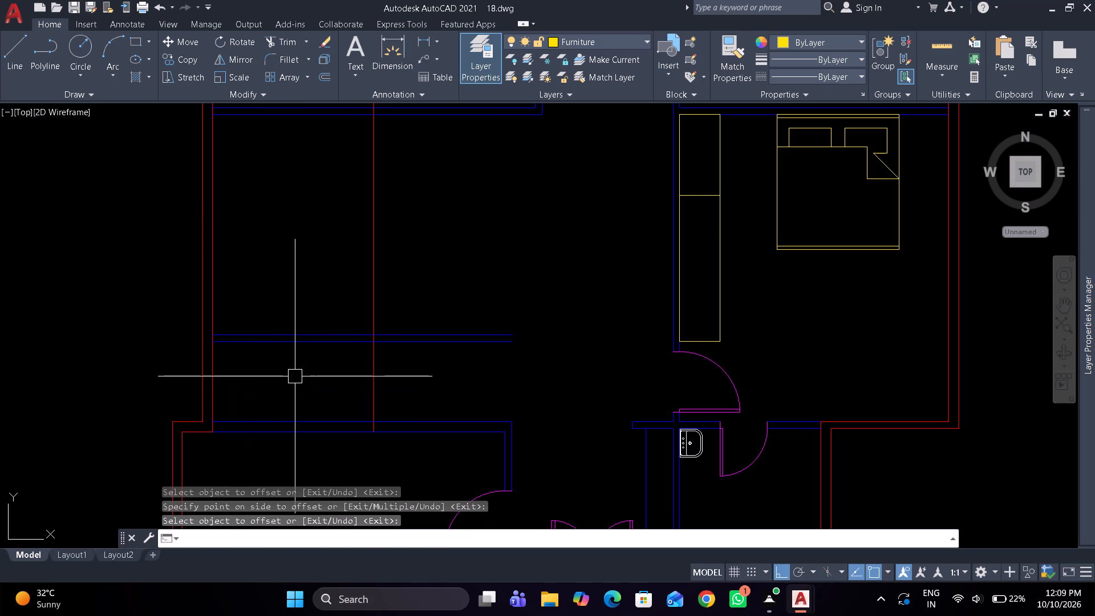
text(o 4")
key(space)
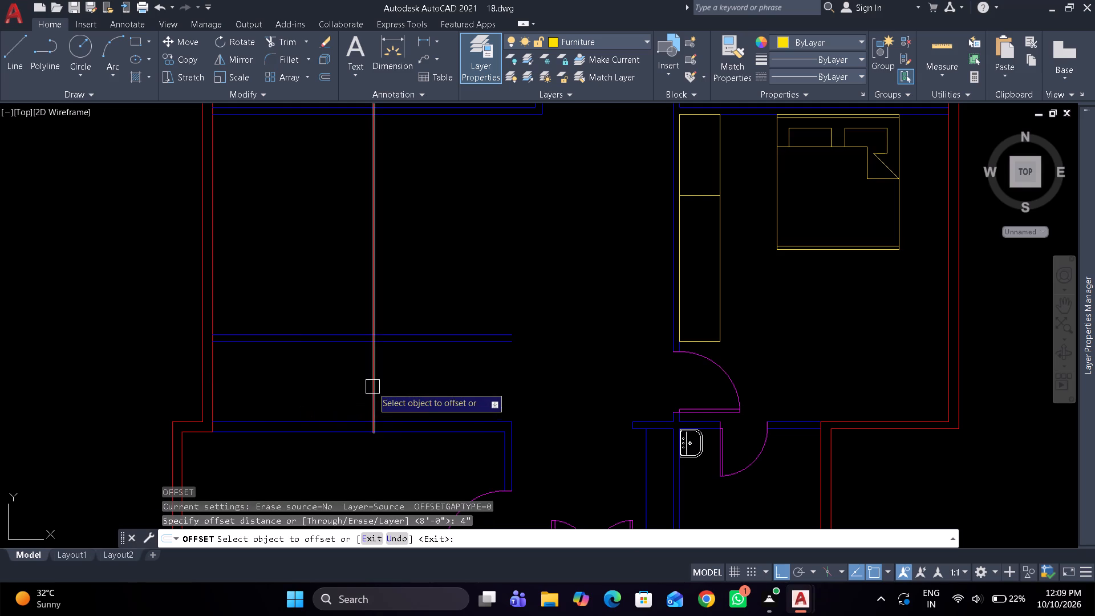
drag(372, 387, 386, 379)
click(498, 361)
key(space)
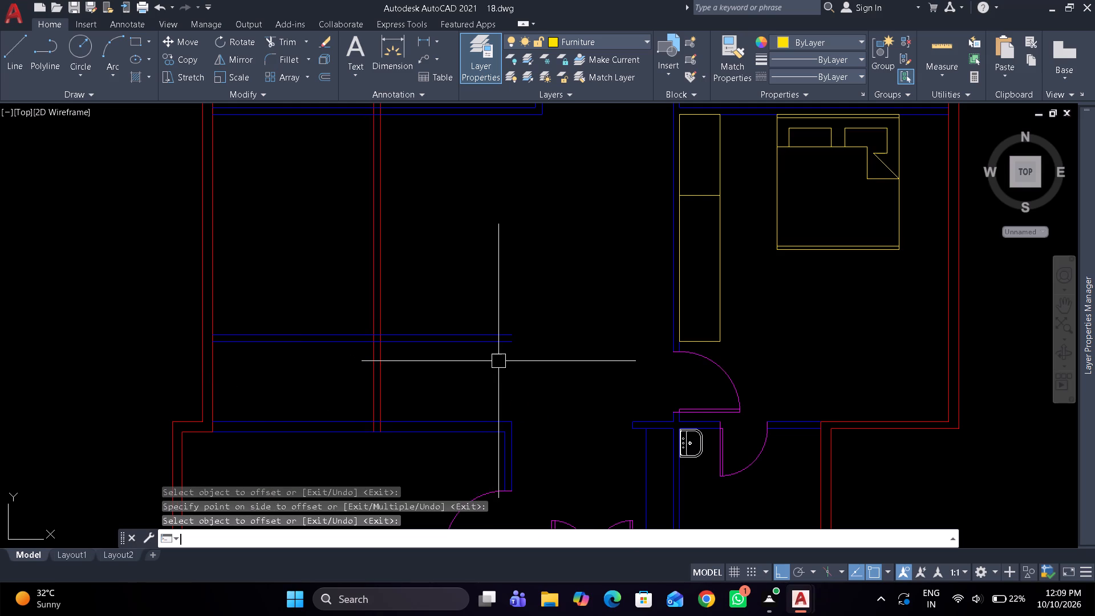
Trim the new partition lines where they extend above and to the right of the enclosure's upper-right corner.
scroll(460, 378, up, 2)
text(tr)
key(space)
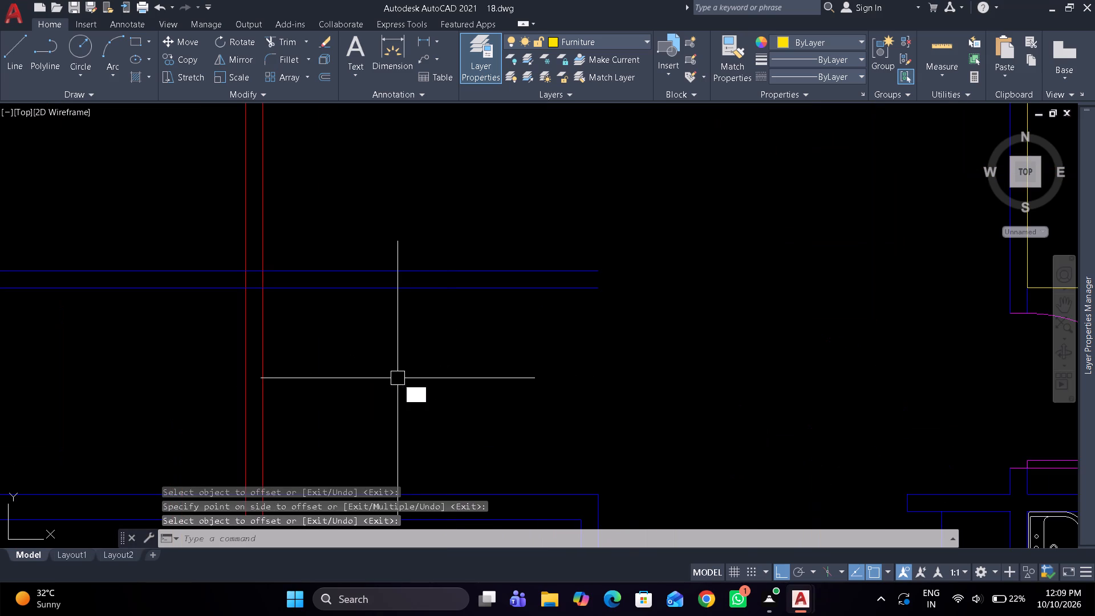
drag(208, 232, 376, 339)
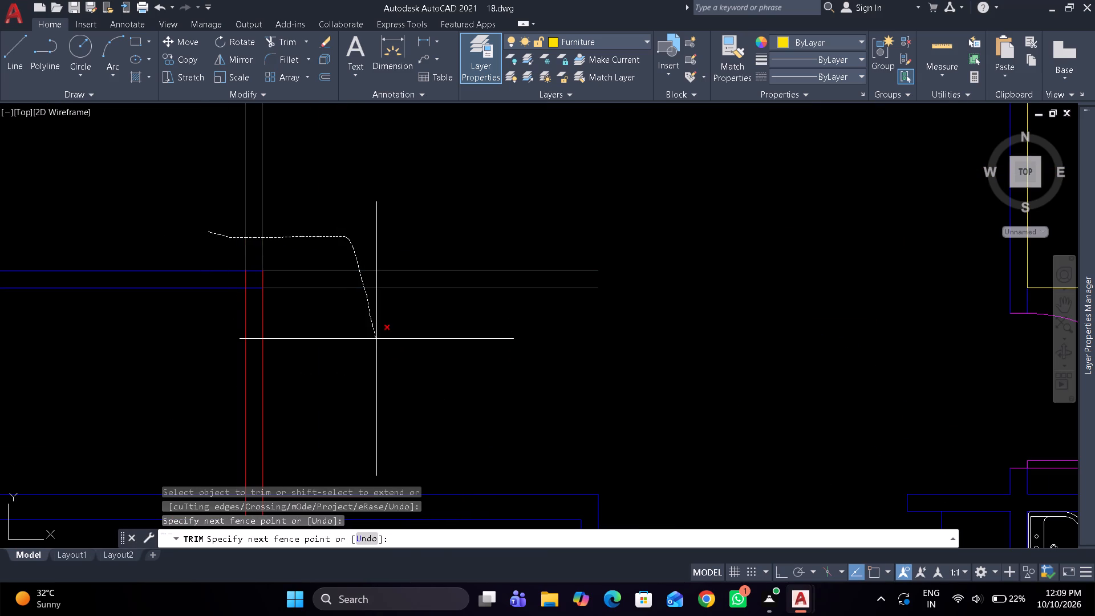
drag(376, 339, 376, 339)
middle_drag(347, 348, 378, 285)
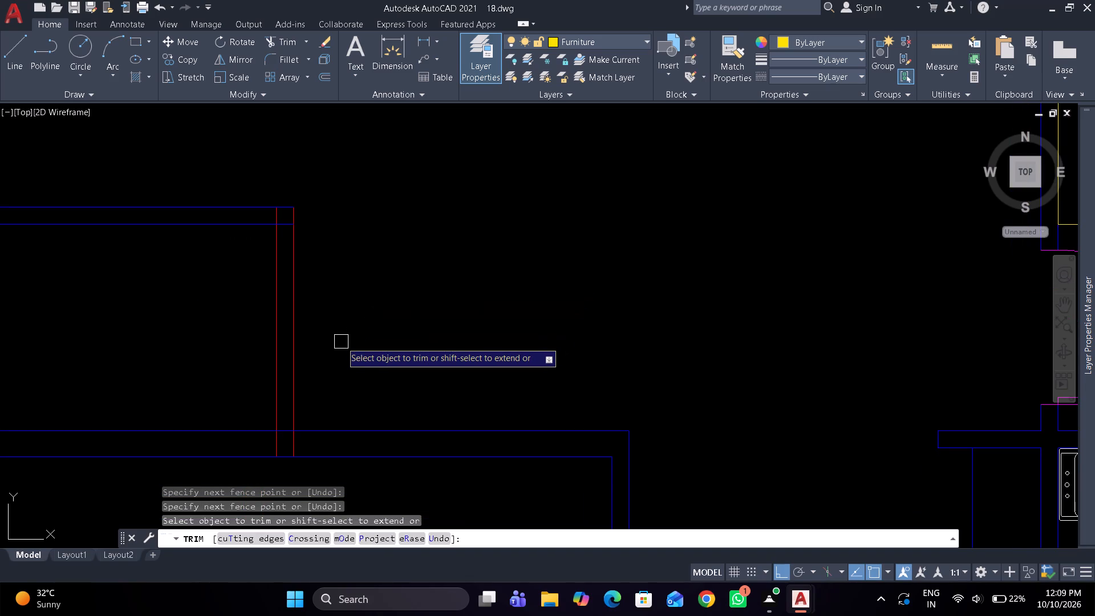
key(Escape)
Change the two vertical partition lines to the Inner Wall layer.
drag(339, 342, 278, 312)
click(241, 298)
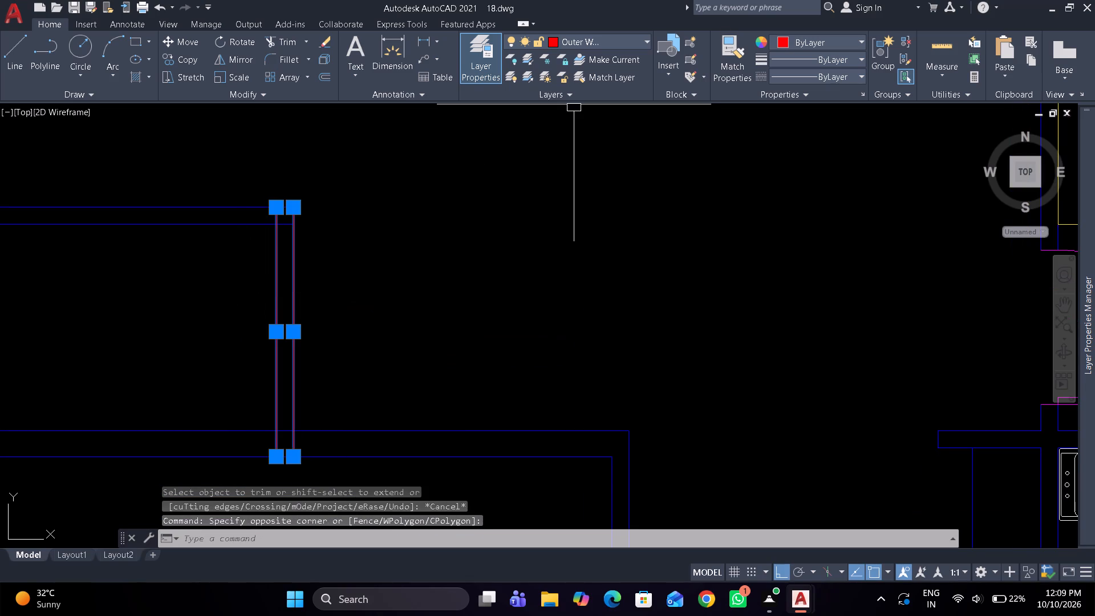
click(643, 40)
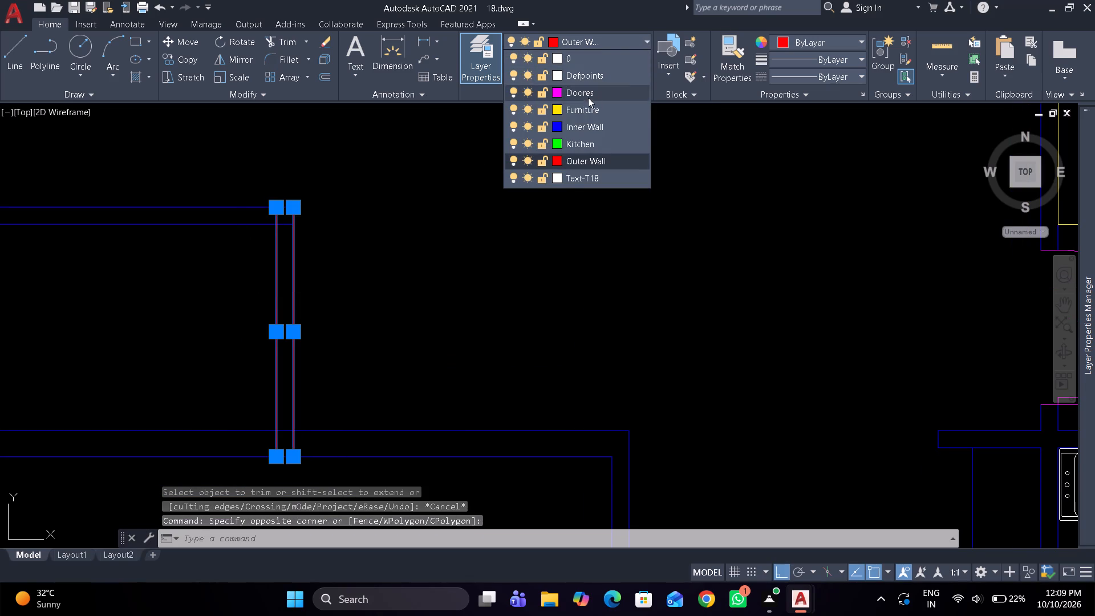
click(570, 124)
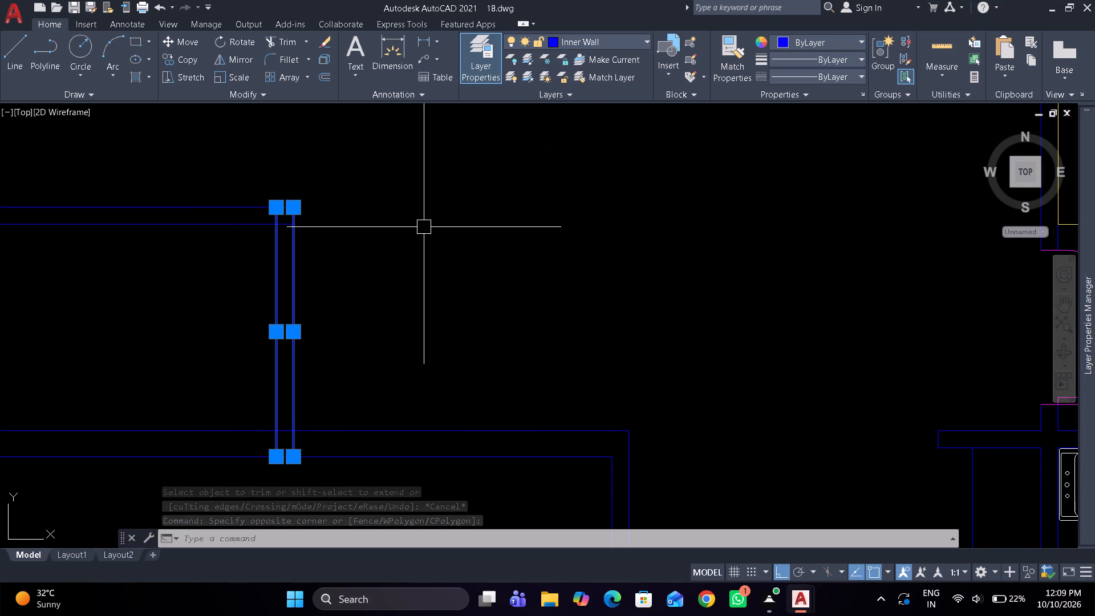
key(Escape)
Trim the overlapping lines inside the enclosure's upper-right corner and open the junction where the vertical partition meets the bottom wall.
text(tr)
key(space)
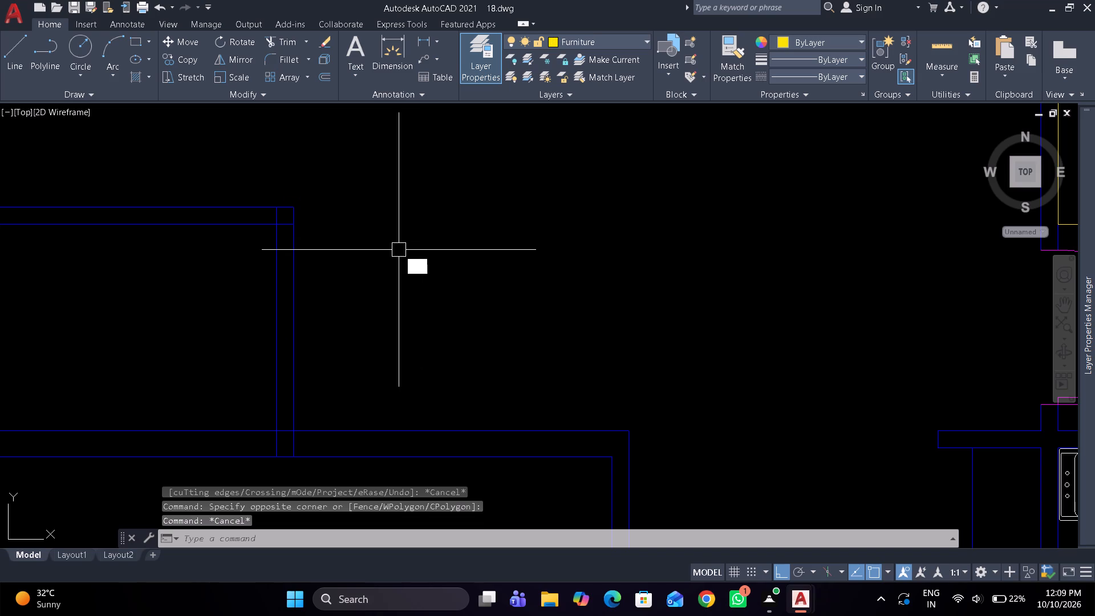
scroll(317, 232, up, 2)
scroll(241, 210, up, 1)
click(206, 188)
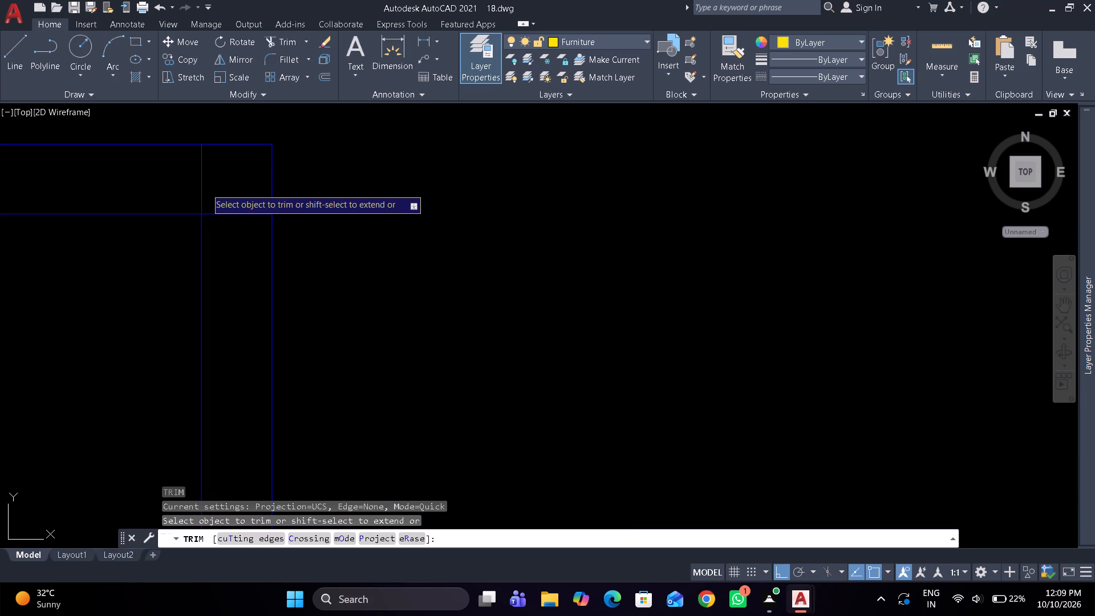
click(228, 214)
scroll(375, 168, down, 3)
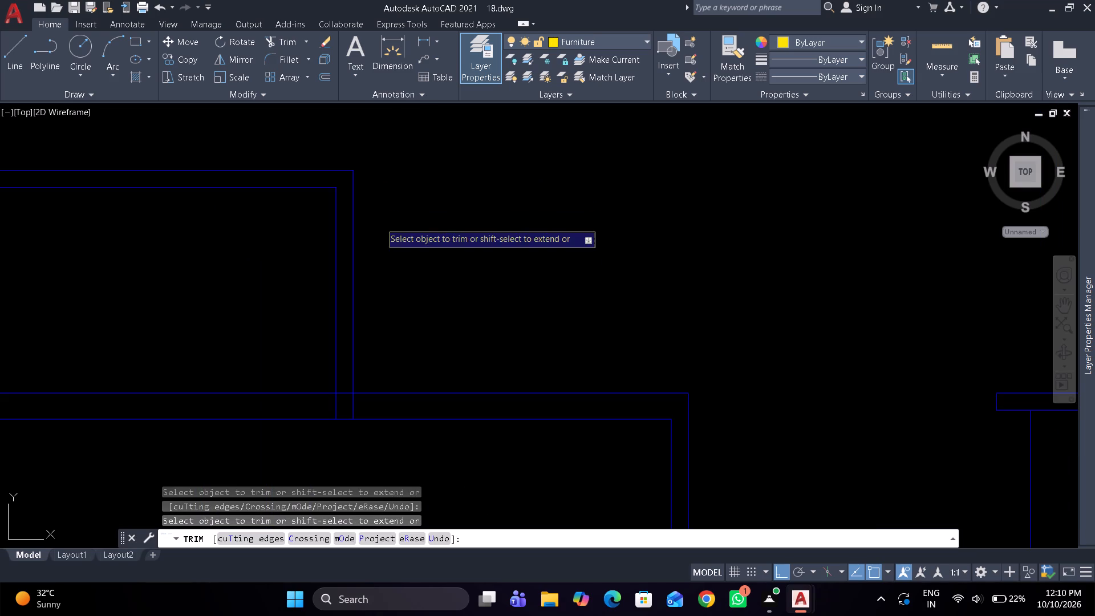
scroll(341, 397, up, 2)
click(309, 411)
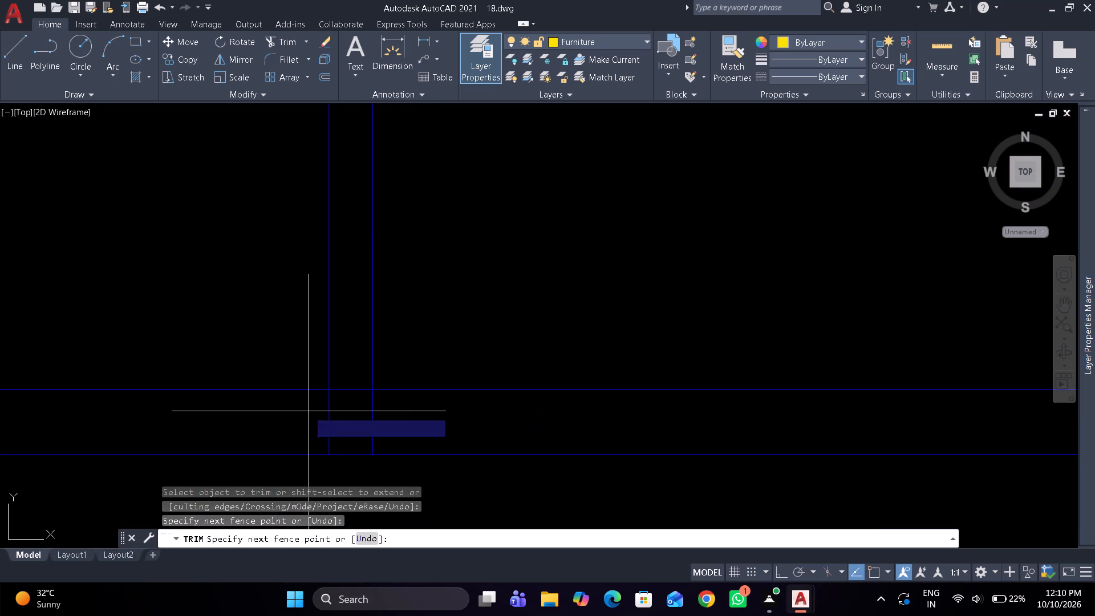
click(408, 416)
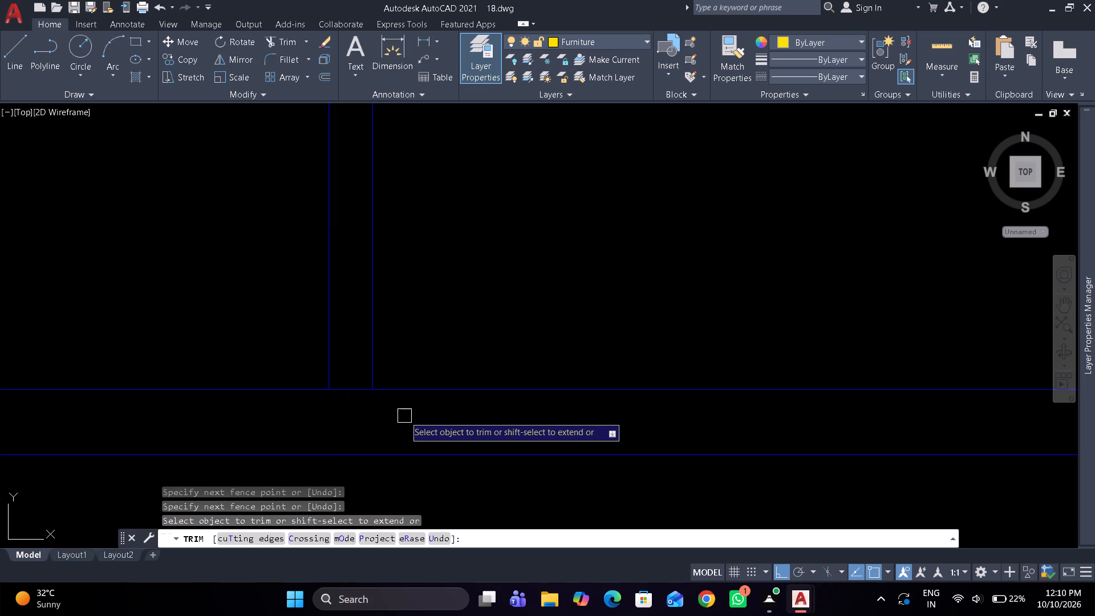
click(358, 387)
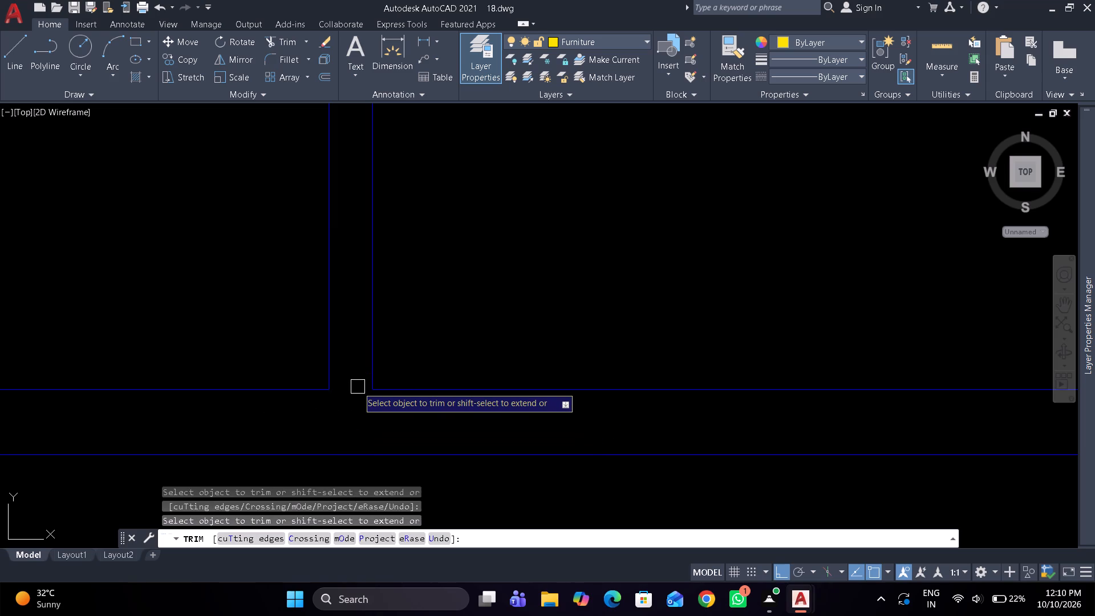
key(space)
Inspect the new enclosure's walls and how it sits within the surrounding floor plan.
scroll(347, 338, down, 2)
middle_drag(347, 338, 391, 348)
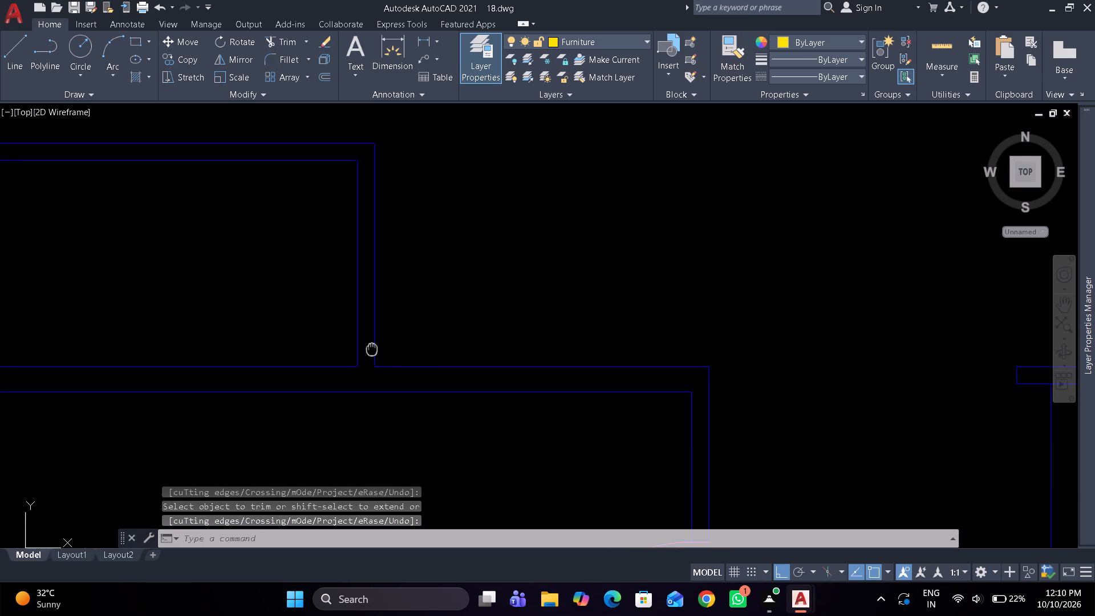
middle_drag(391, 348, 476, 353)
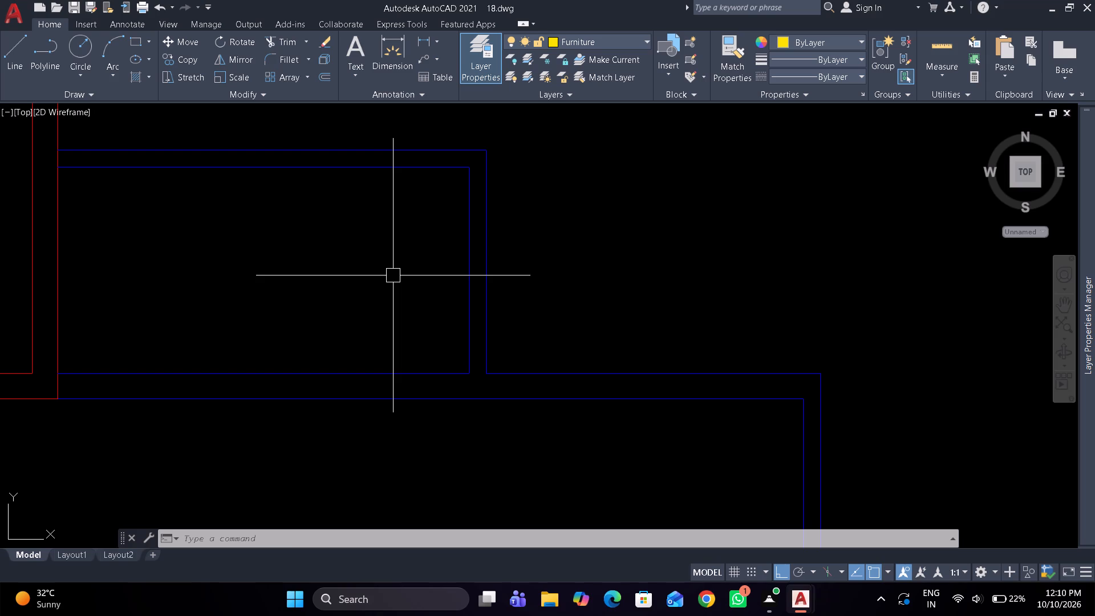
middle_drag(392, 279, 447, 300)
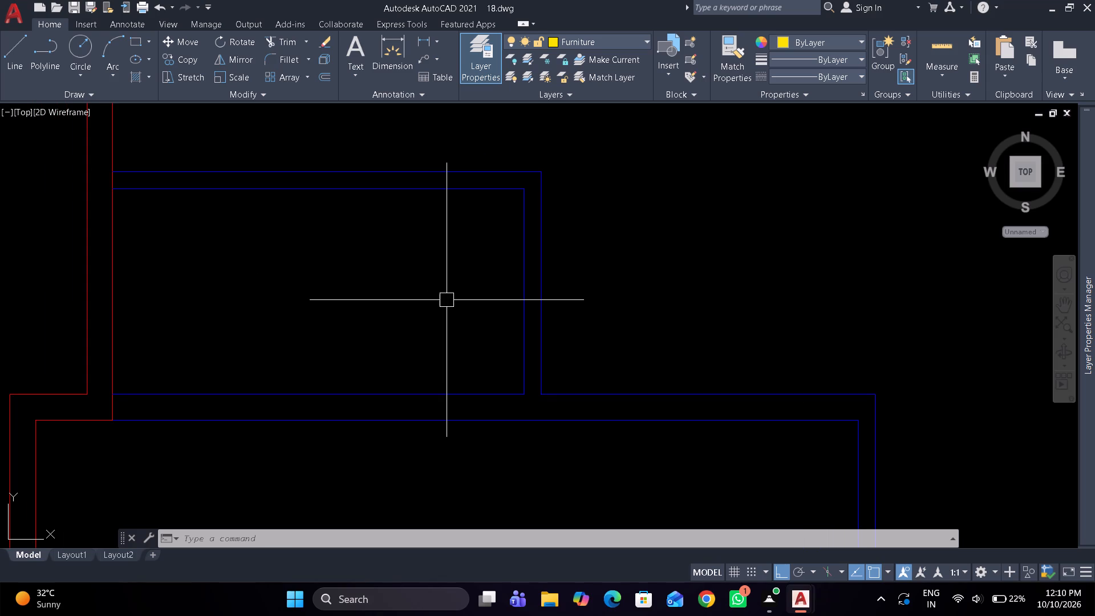
scroll(447, 300, down, 1)
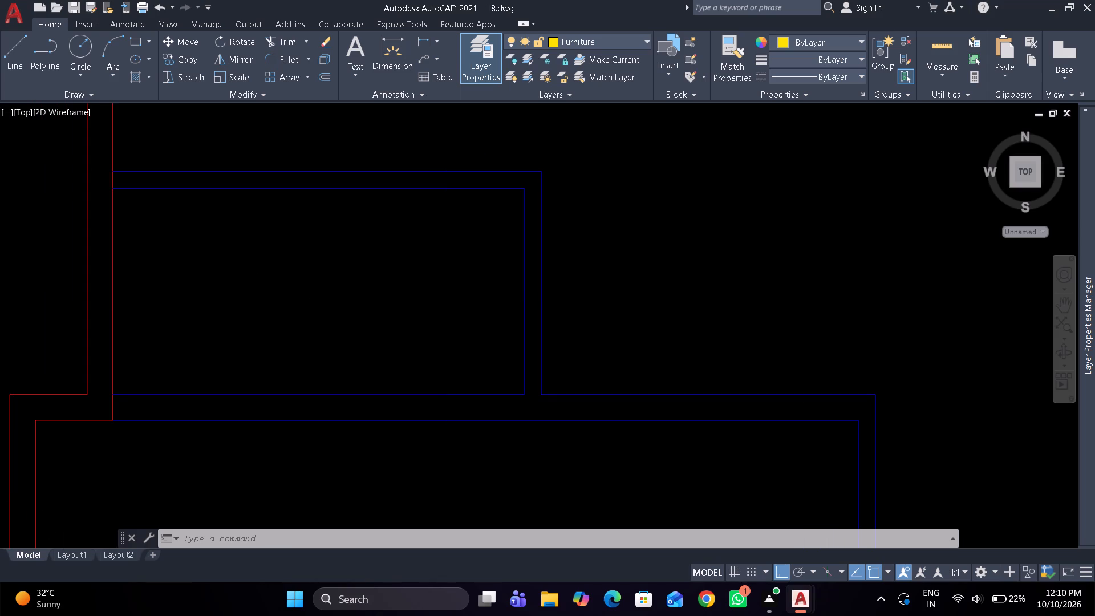
middle_drag(455, 301, 471, 301)
scroll(439, 295, up, 1)
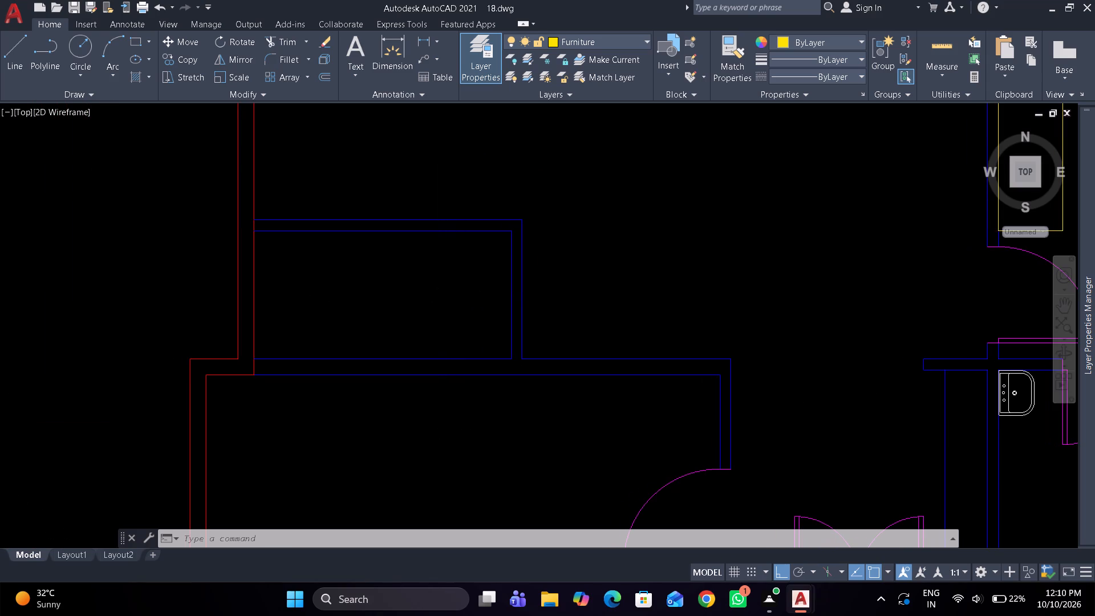
scroll(429, 310, down, 1)
middle_drag(428, 311, 457, 305)
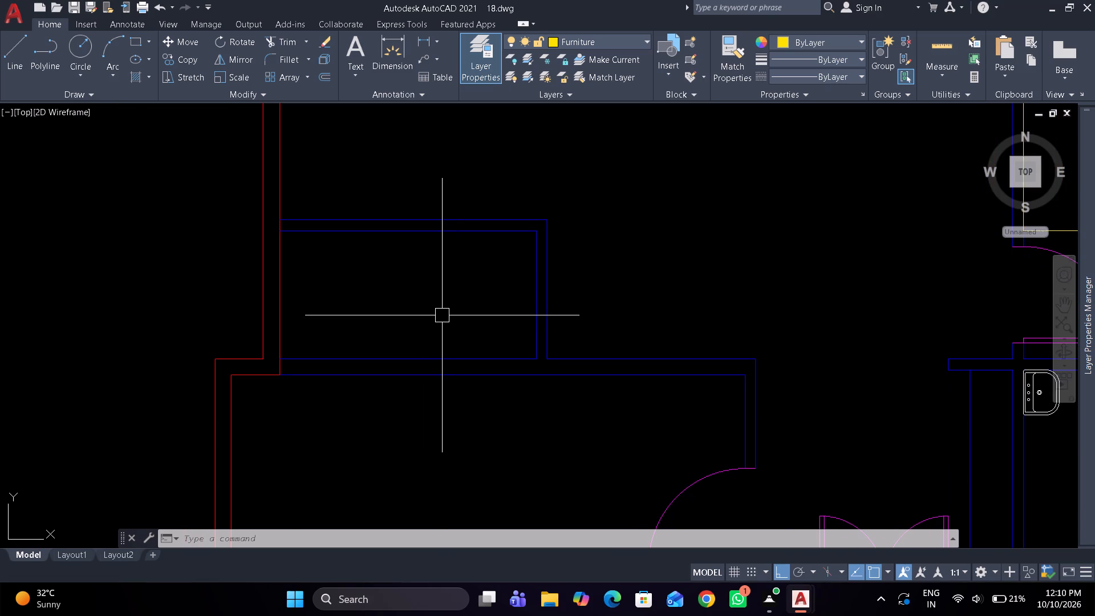
scroll(441, 316, down, 2)
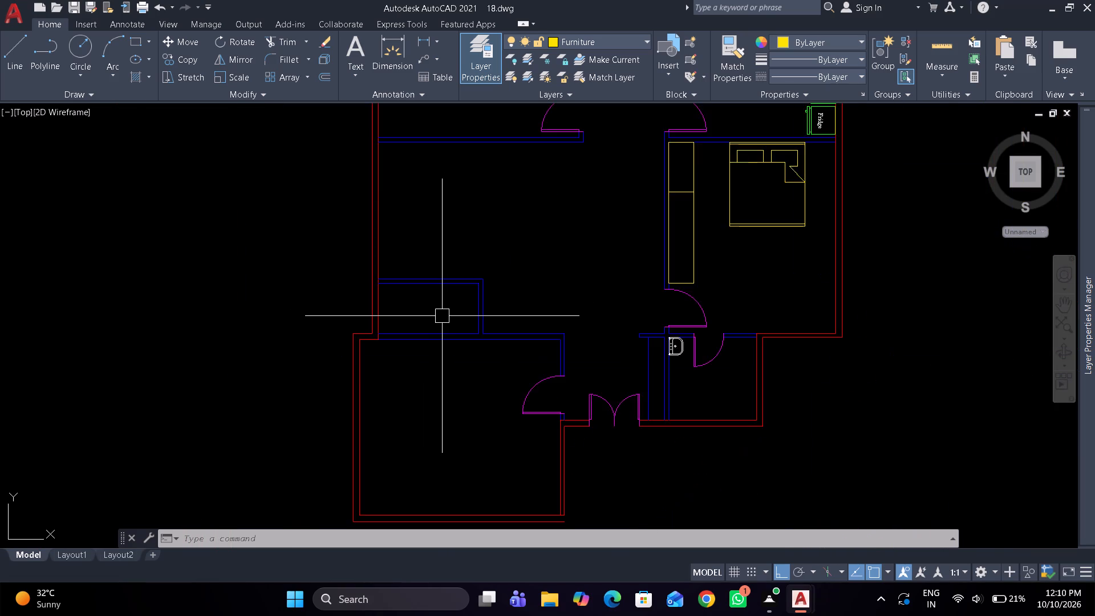
Make a rotated copy of the small bathroom's washbasin, turned 90° clockwise so its tap side faces up.
scroll(566, 331, up, 1)
scroll(723, 364, up, 1)
click(747, 355)
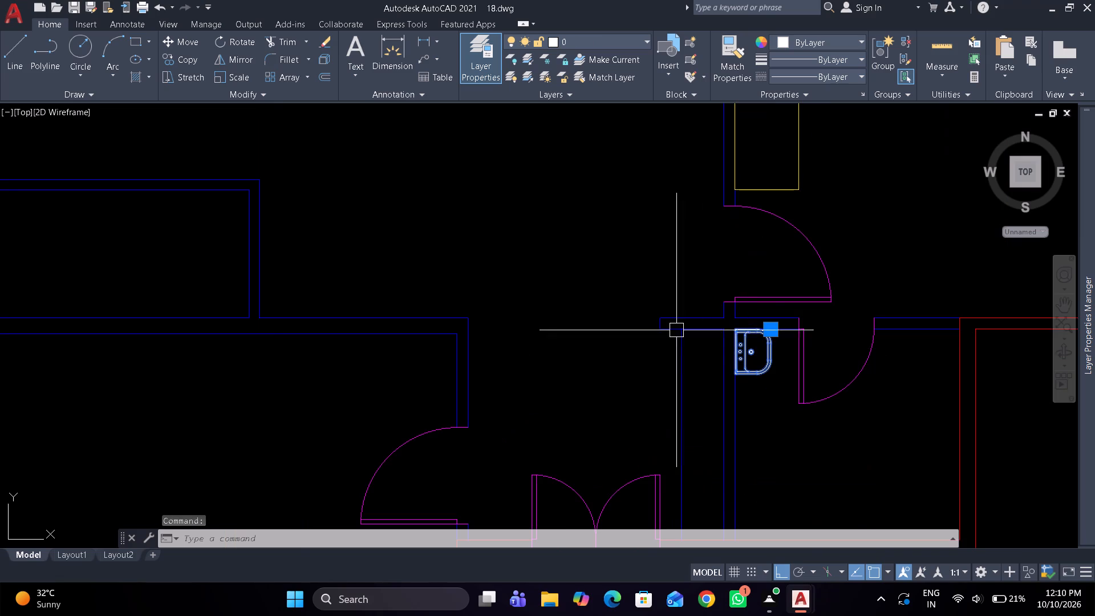
text(ro)
key(space)
scroll(633, 306, up, 1)
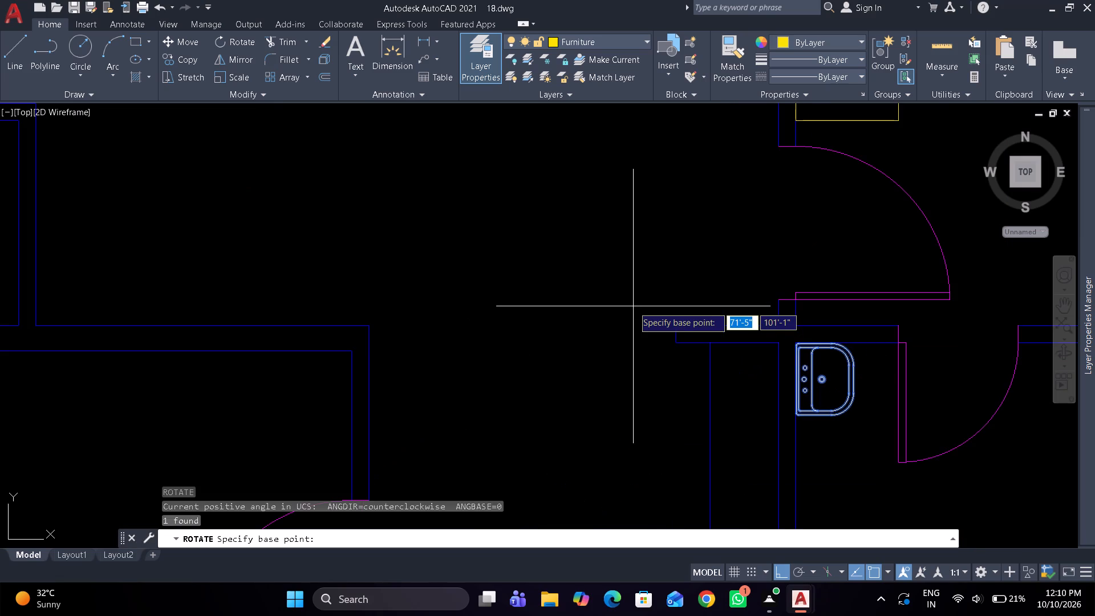
scroll(829, 382, up, 2)
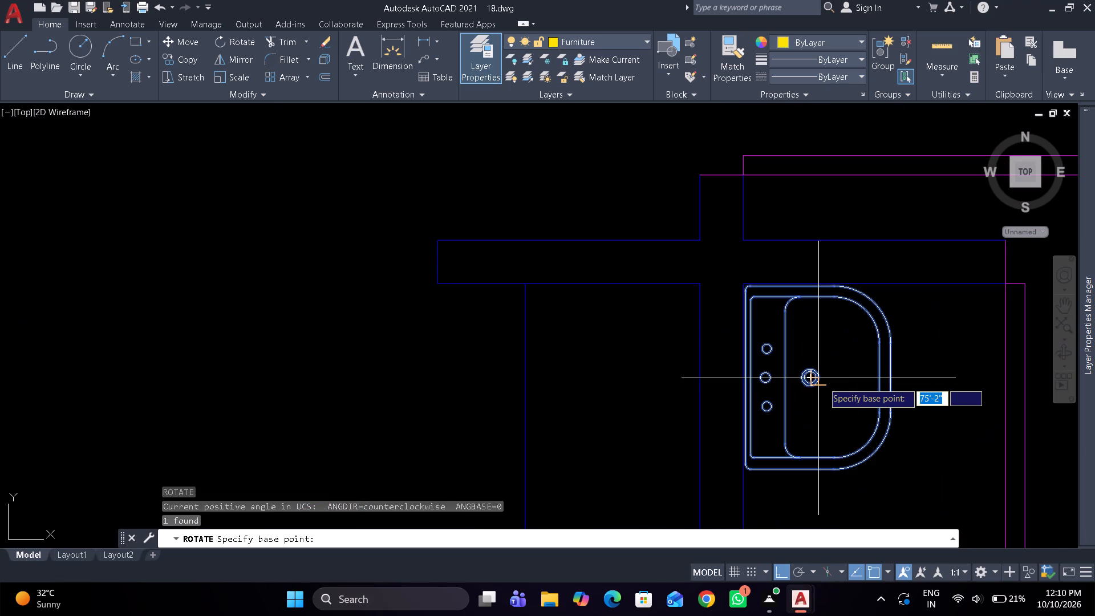
click(823, 382)
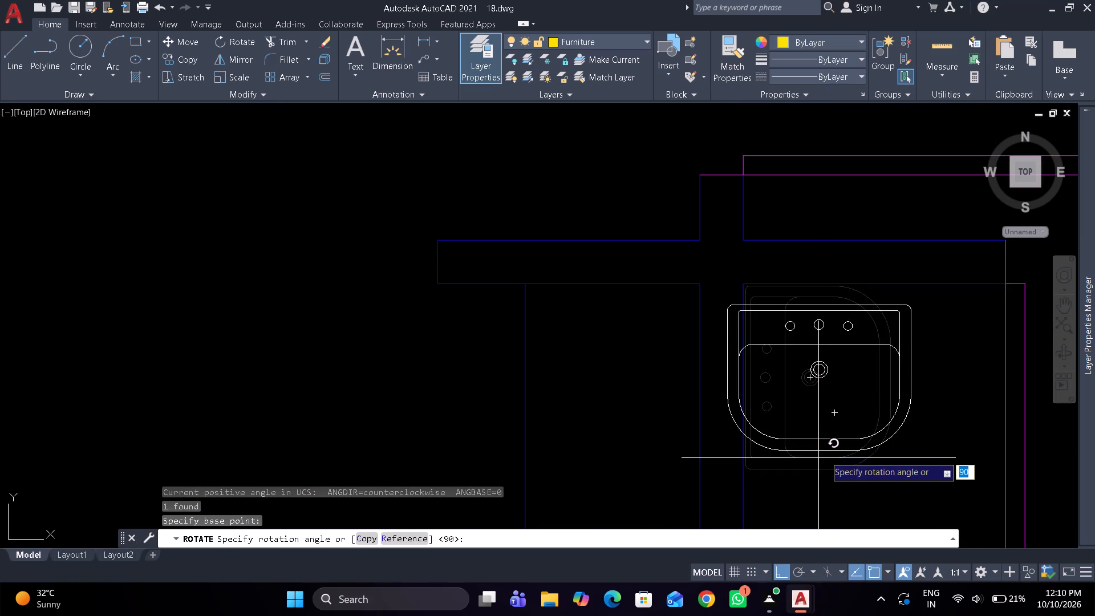
middle_drag(813, 491, 784, 436)
text(c)
key(space)
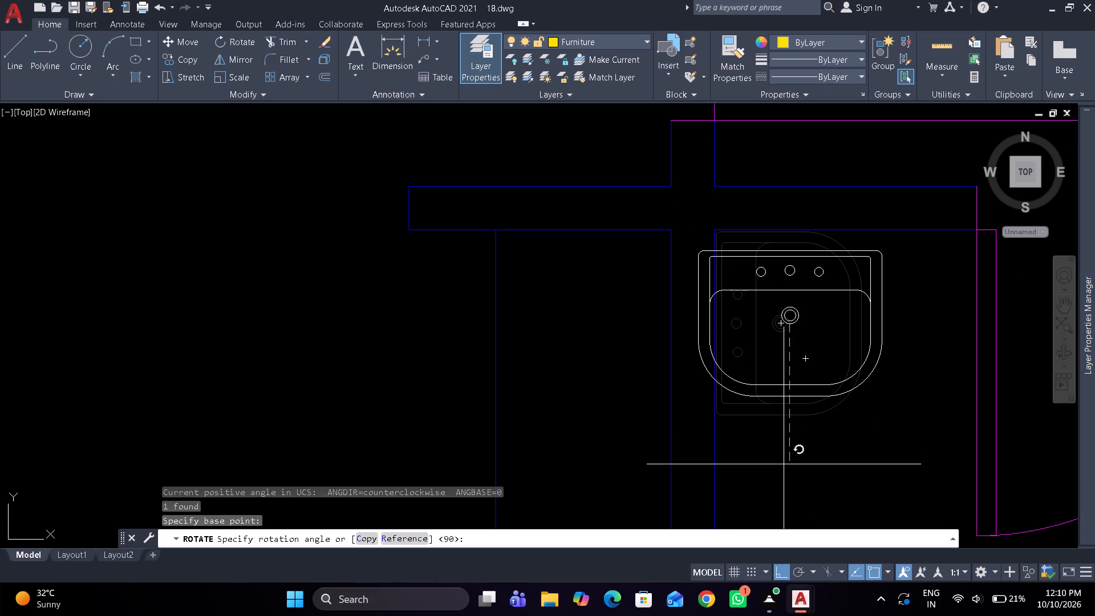
click(784, 466)
Move the rotated washbasin copy clear of the original, into the open hall area to its left.
click(800, 317)
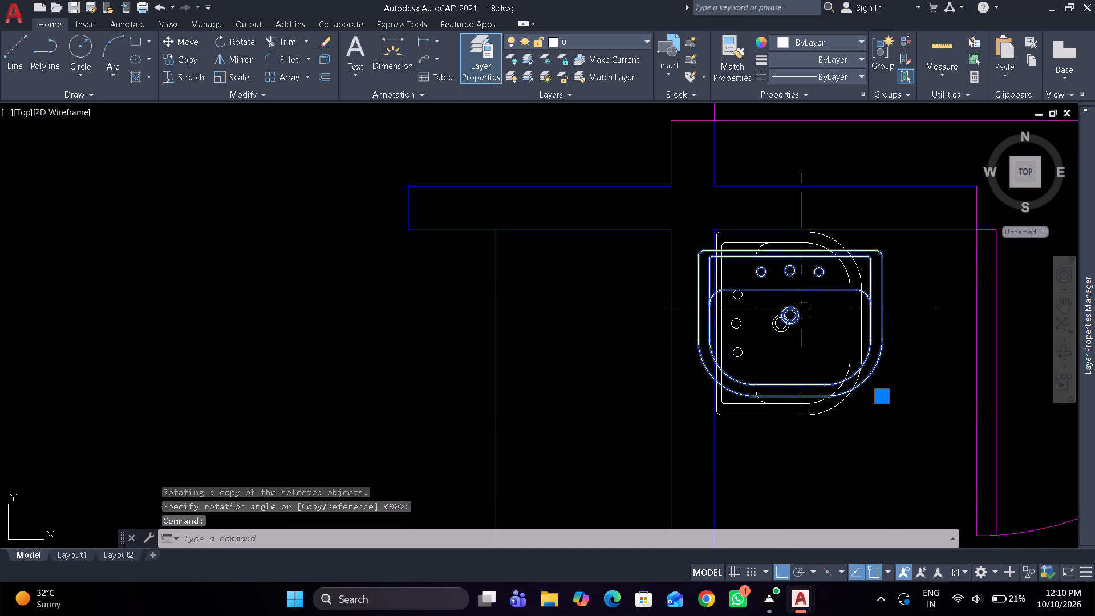
scroll(802, 289, down, 1)
drag(802, 289, 381, 185)
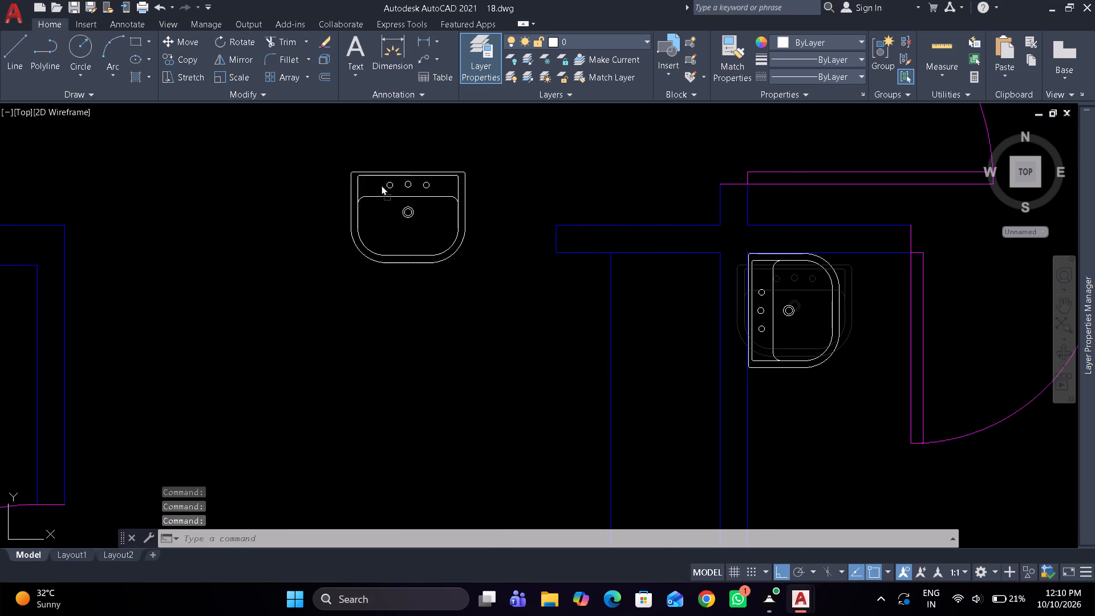
drag(381, 185, 366, 176)
scroll(366, 176, down, 1)
middle_drag(377, 200, 414, 268)
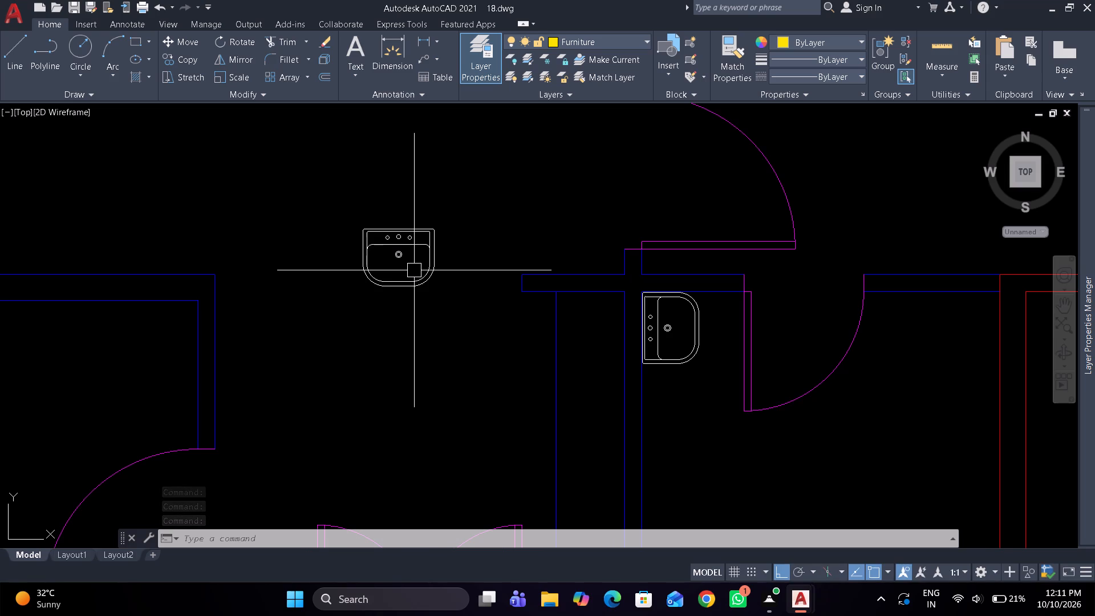
Move the rotated washbasin by a point on its top edge into the new enclosure's upper-right inner corner.
text(m)
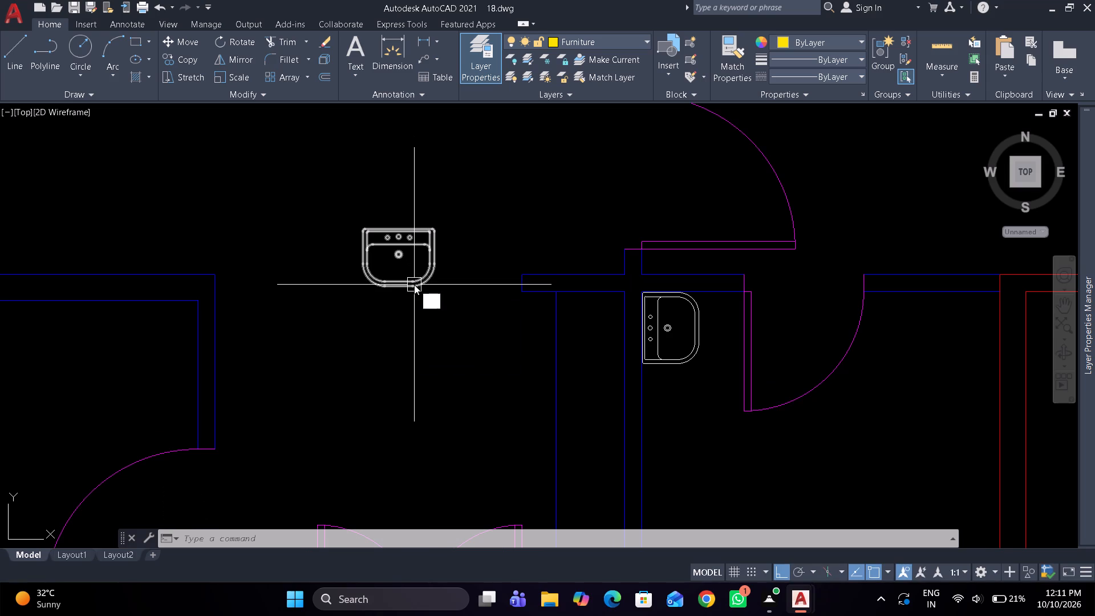
key(space)
scroll(416, 254, up, 3)
click(431, 236)
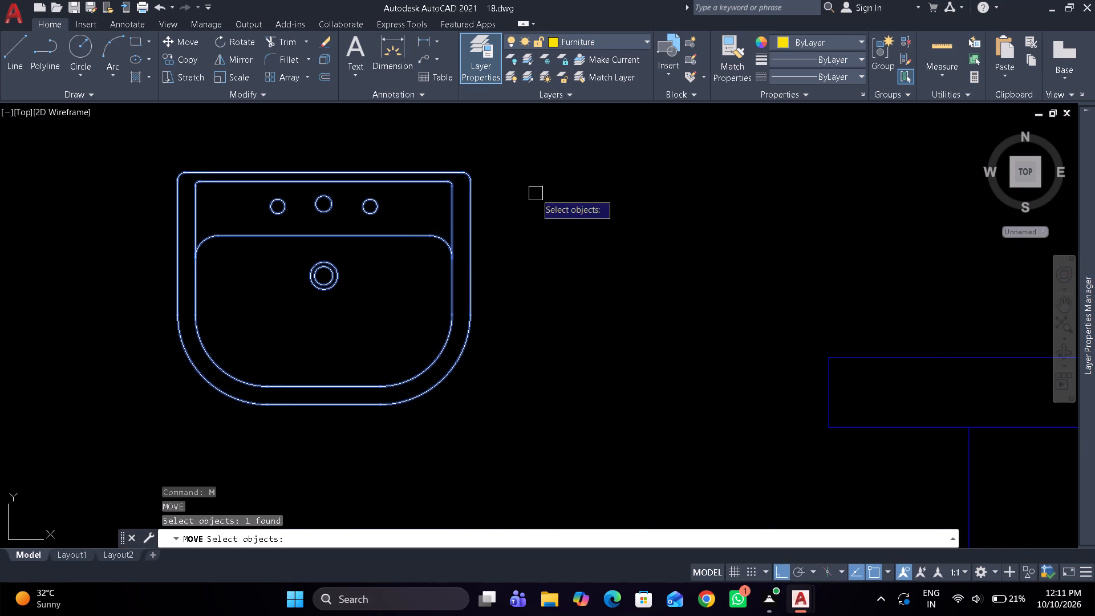
key(space)
click(461, 168)
scroll(423, 166, down, 1)
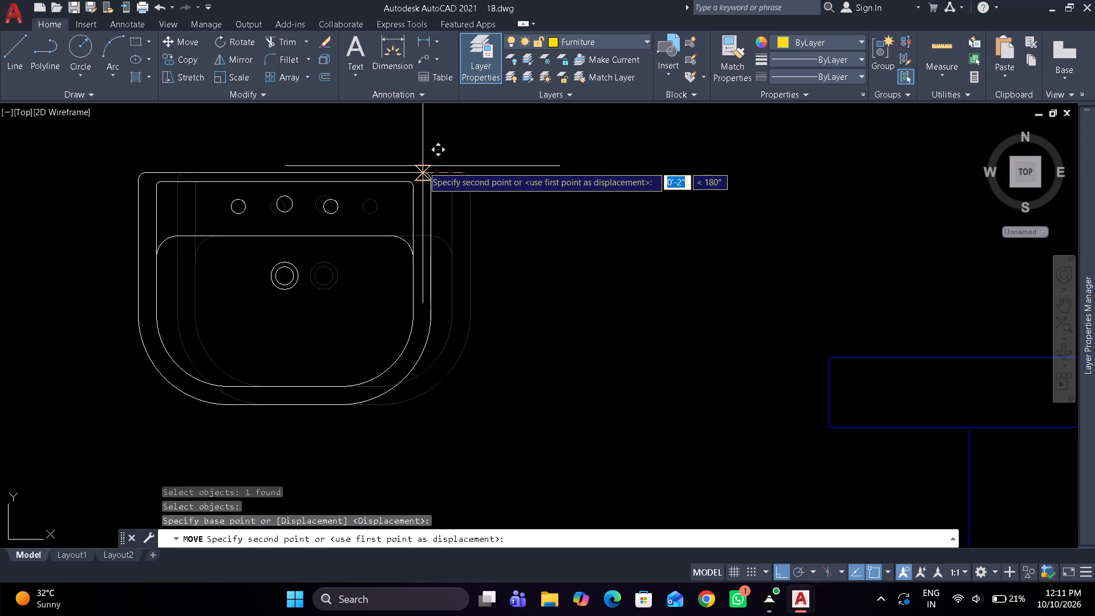
scroll(423, 166, down, 1)
middle_drag(423, 166, 537, 287)
scroll(537, 283, down, 3)
scroll(324, 246, up, 2)
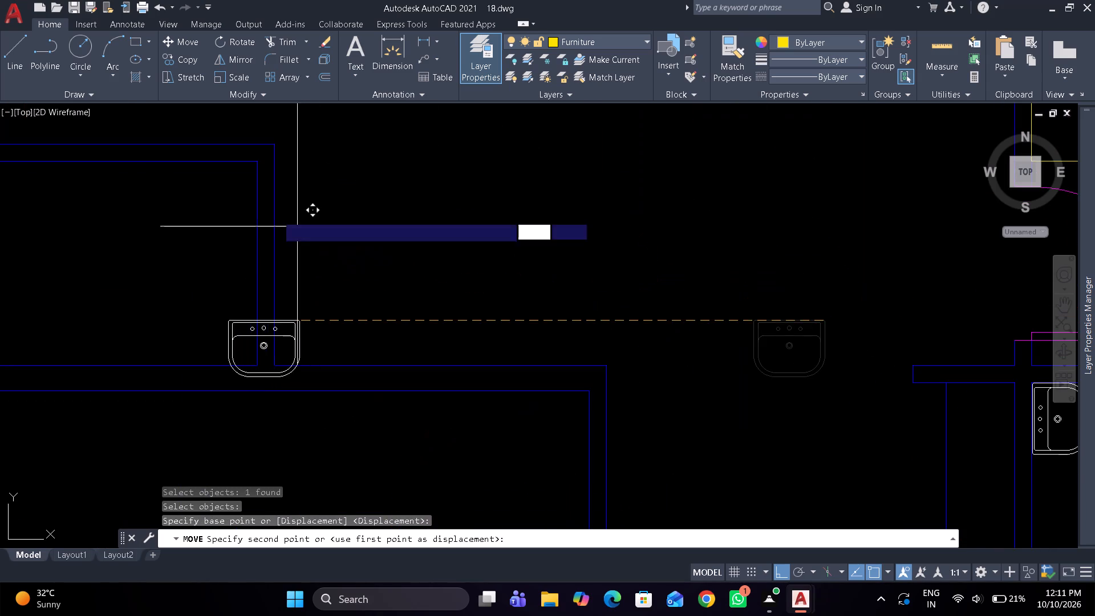
scroll(239, 200, up, 1)
click(259, 138)
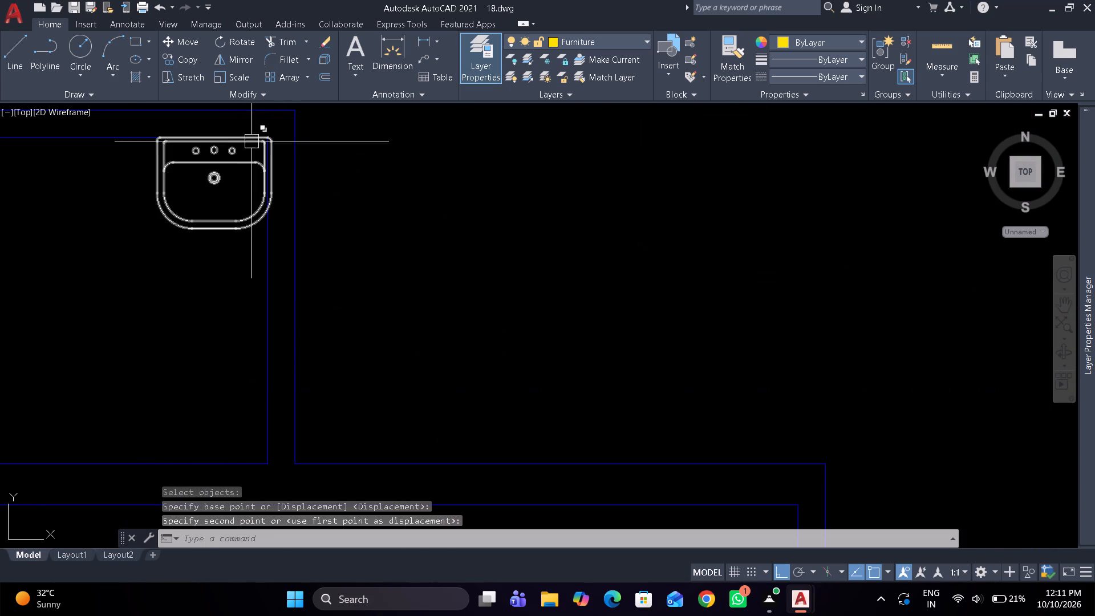
Nudge the washbasin until it sits flush against the enclosure's top and right inner wall faces.
scroll(239, 149, up, 2)
click(226, 155)
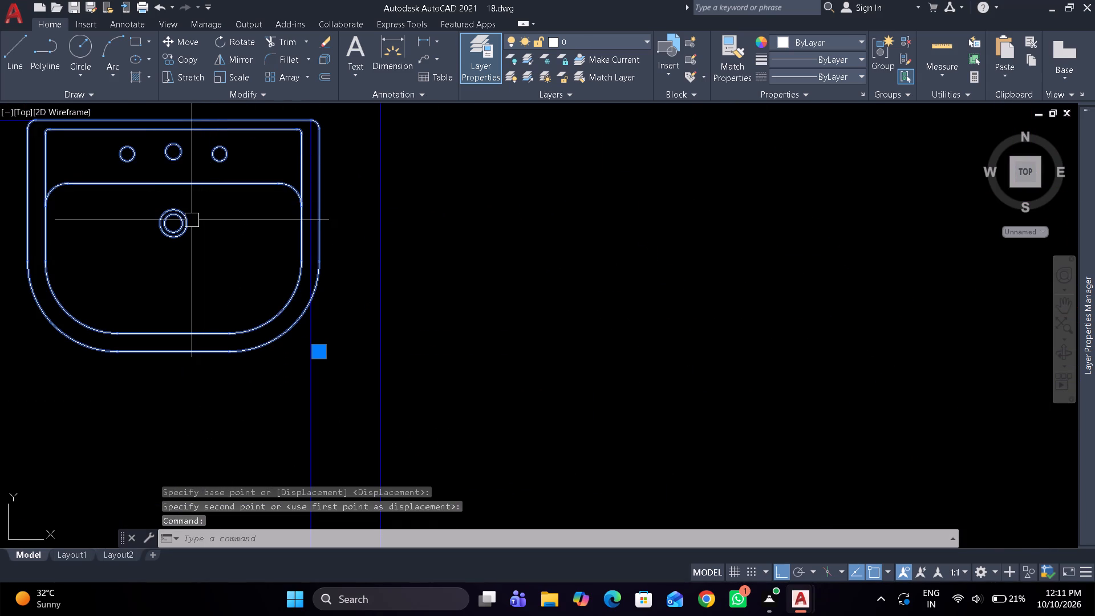
key(ctrl+Left)
key(ctrl+Left)
key(ctrl+Left)
key(ctrl+Left)
key(ctrl+Left)
key(ctrl+Left)
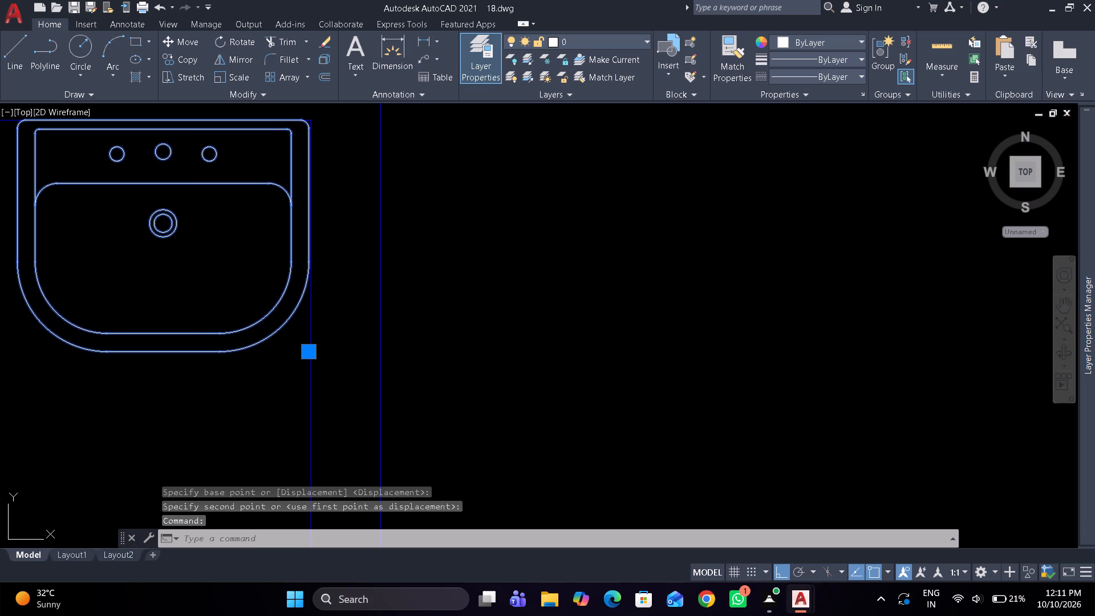
key(ctrl+Right)
key(ctrl+Down)
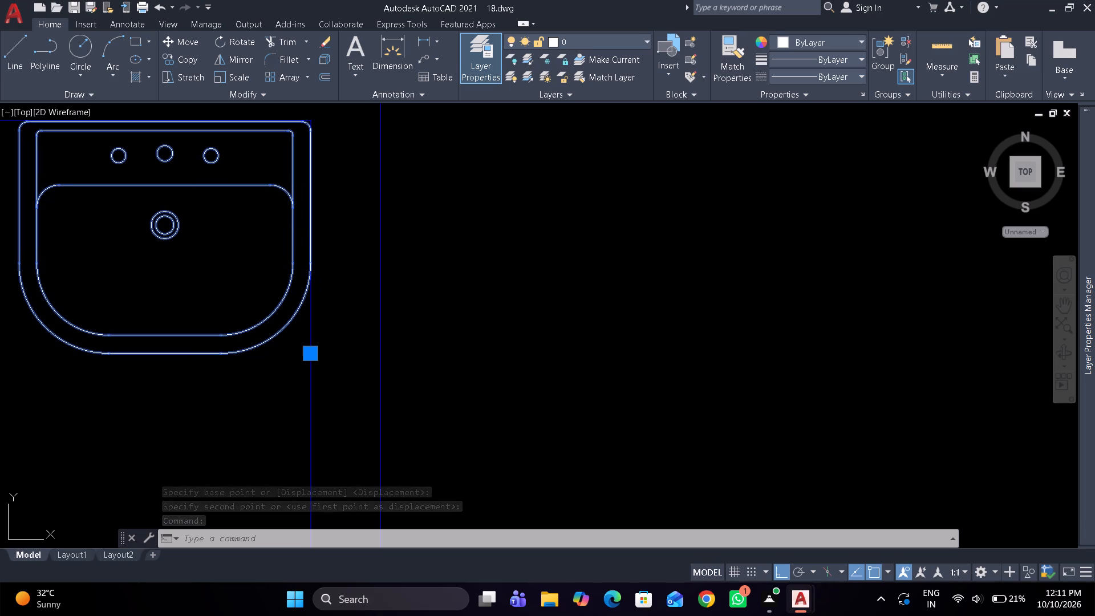
key(ctrl+Left)
key(Escape)
Offset the enclosure's bottom wall line 4" upward into the enclosure.
scroll(252, 193, down, 4)
middle_drag(253, 193, 410, 193)
scroll(396, 230, up, 2)
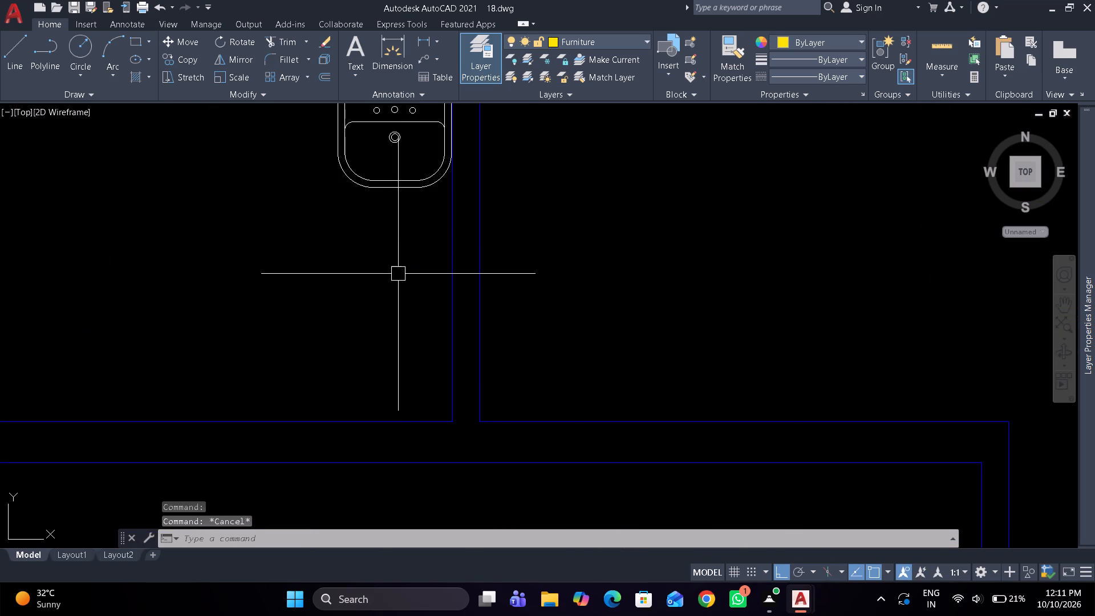
text(o)
key(space)
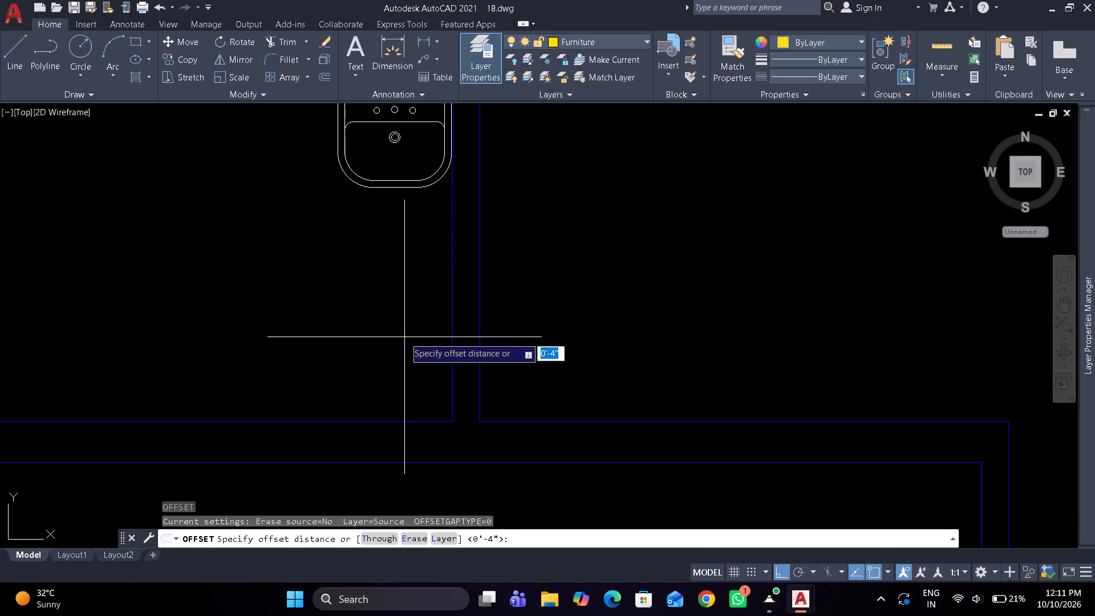
text(4")
key(Return)
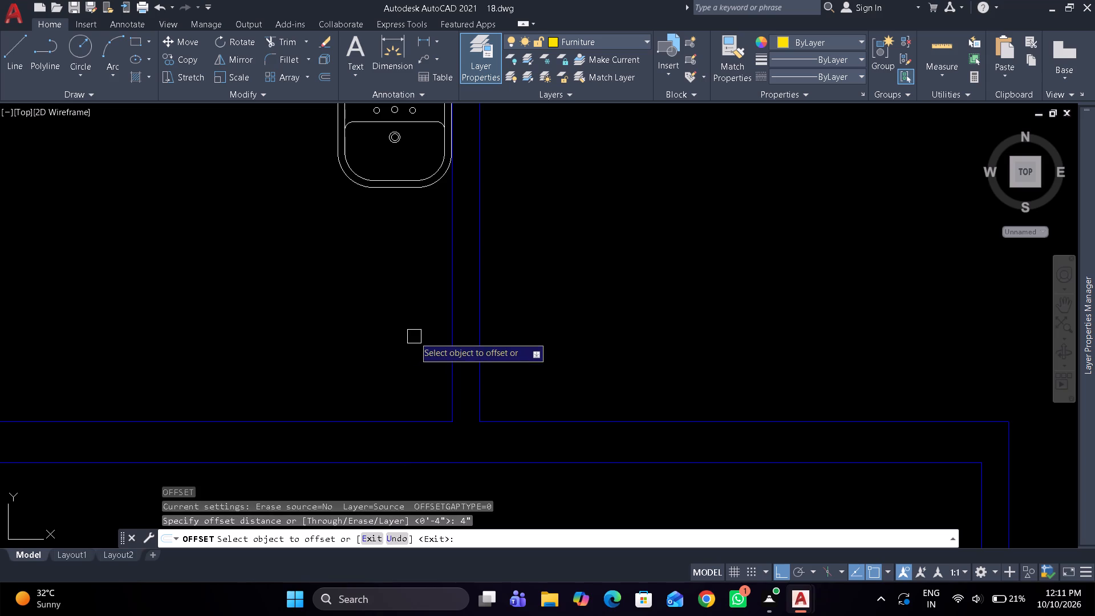
drag(403, 424, 407, 373)
click(410, 324)
key(space)
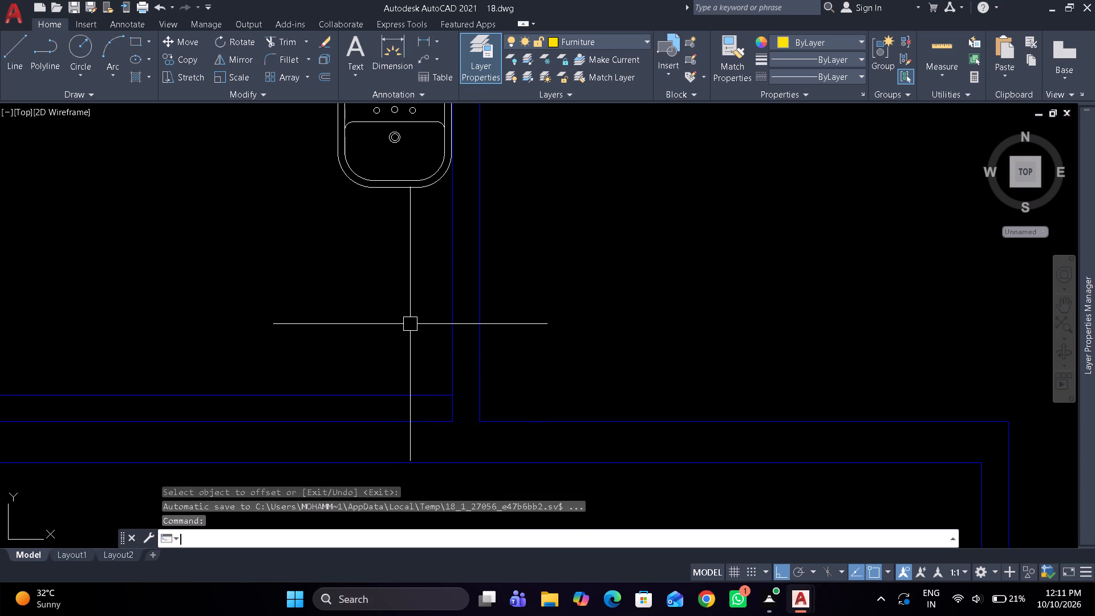
Extend the offset line across the right partition and trim its long part, leaving a short jamb line within the wall thickness.
text(ex)
key(space)
drag(425, 391, 435, 370)
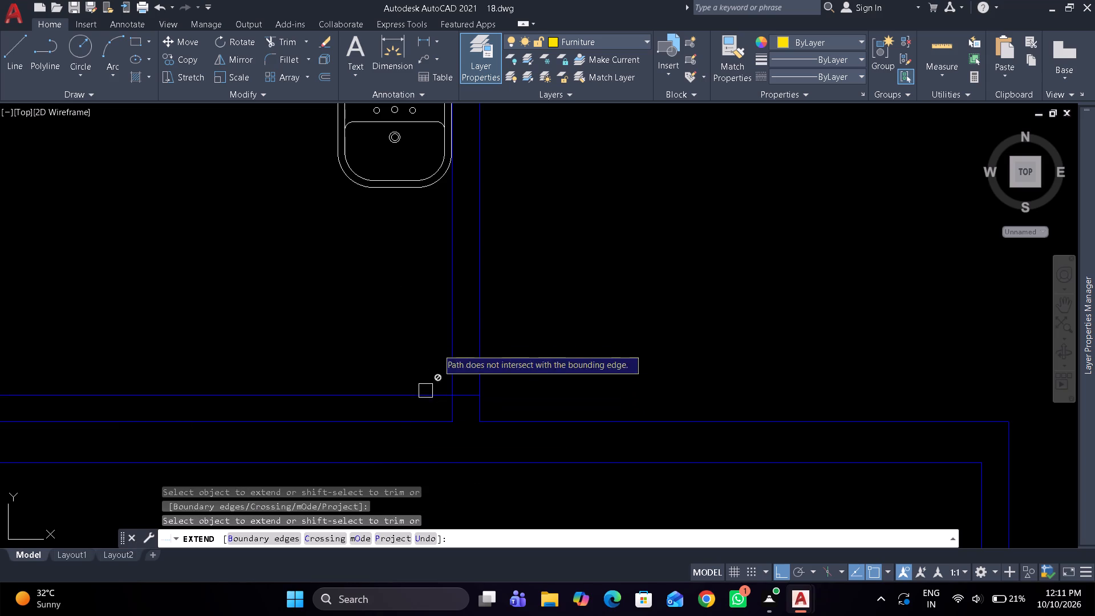
key(space)
text(tr)
key(space)
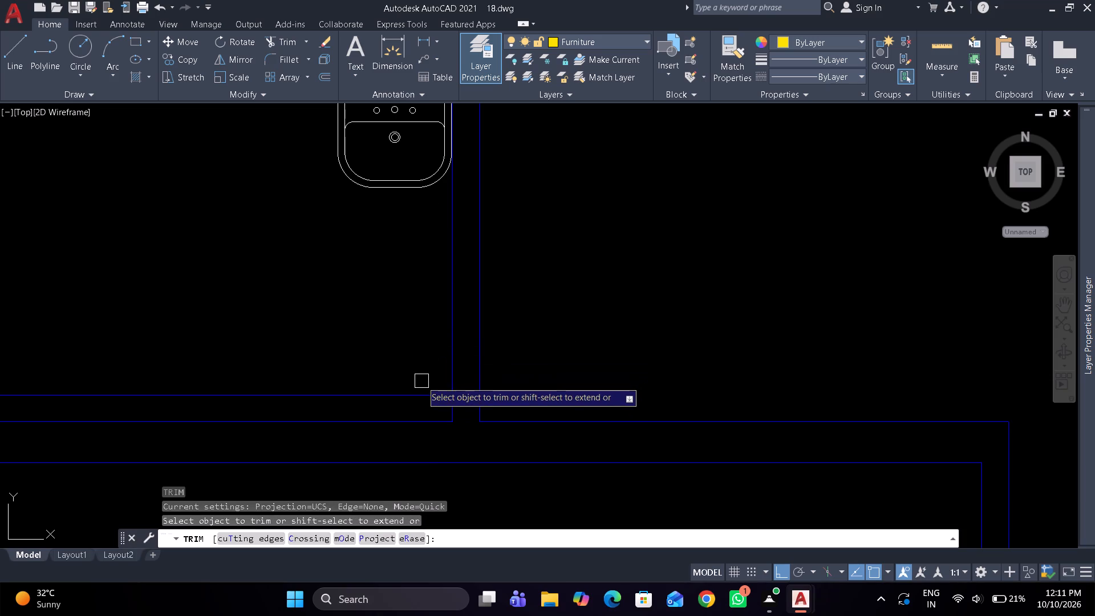
drag(417, 396, 413, 364)
key(space)
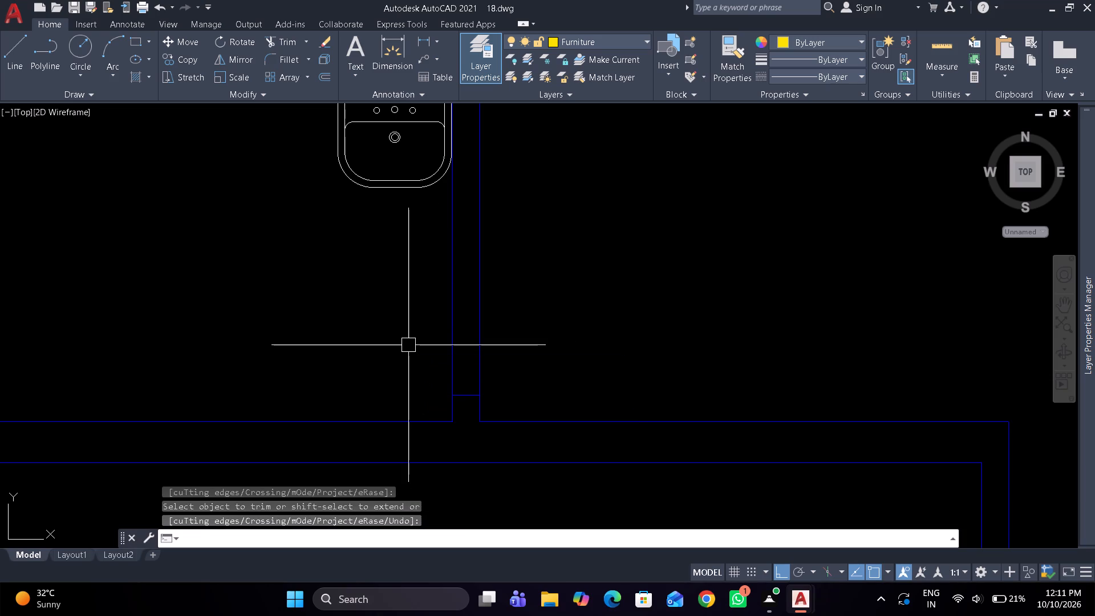
Offset the short jamb line 2'4" upward within the right partition to mark the door opening.
text(o 3)
key(BackSpace)
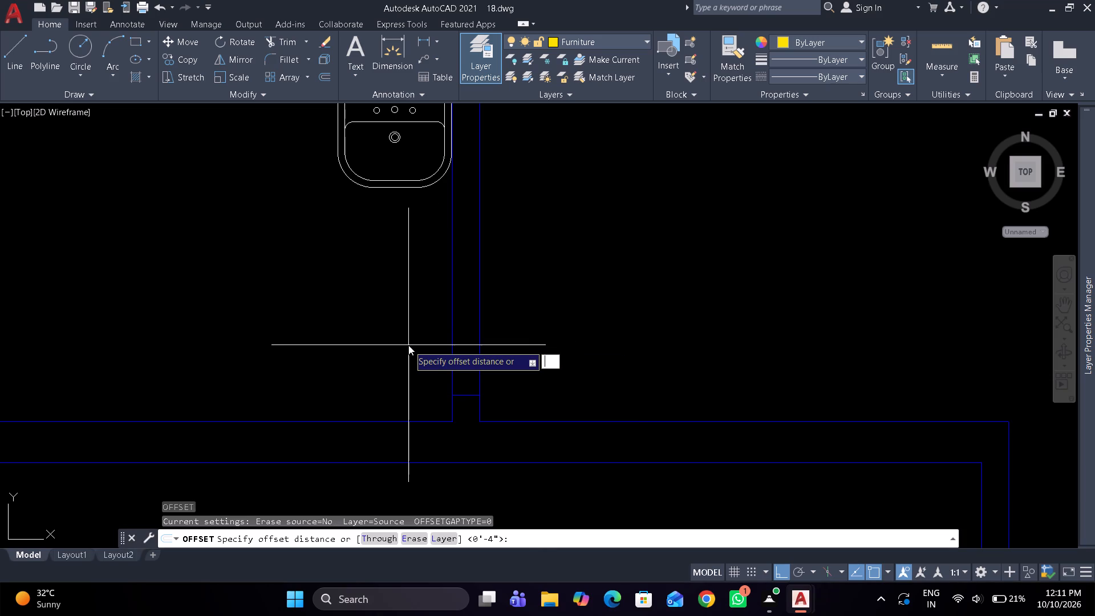
key(BackSpace)
text(2'4")
key(Return)
scroll(408, 344, up, 1)
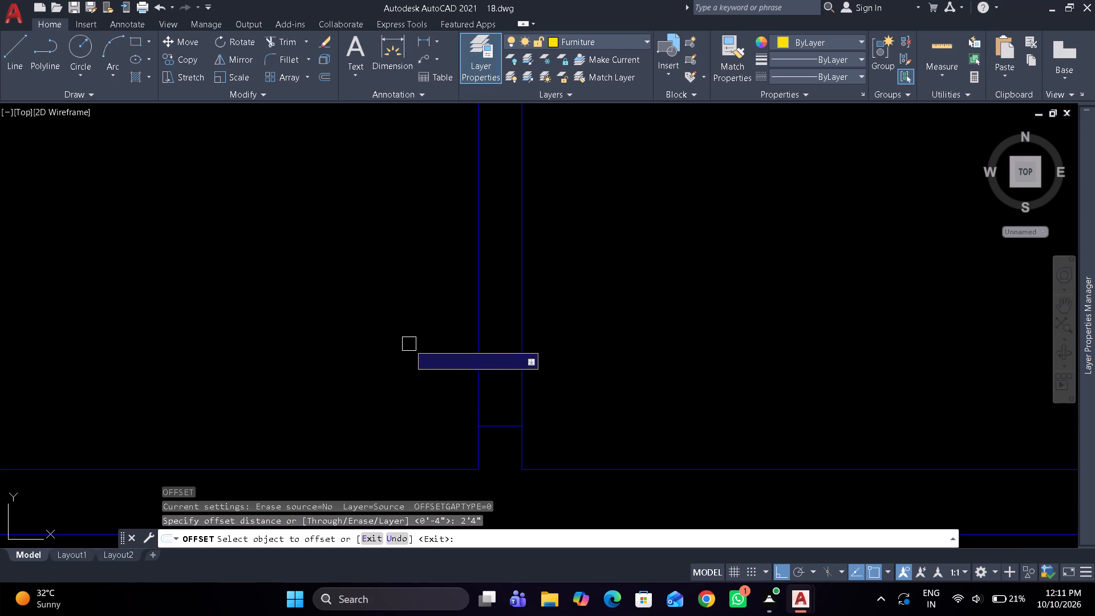
drag(499, 427, 504, 418)
scroll(538, 359, down, 2)
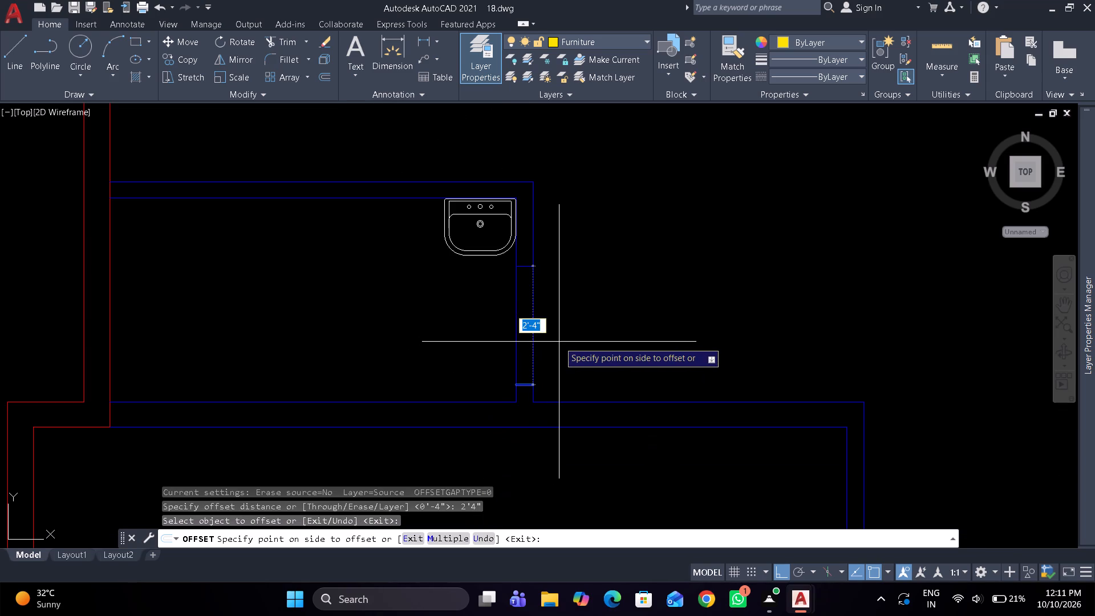
click(559, 342)
key(space)
Trim both partition lines between the two jamb lines to open the enclosure's doorway.
text(tr)
key(space)
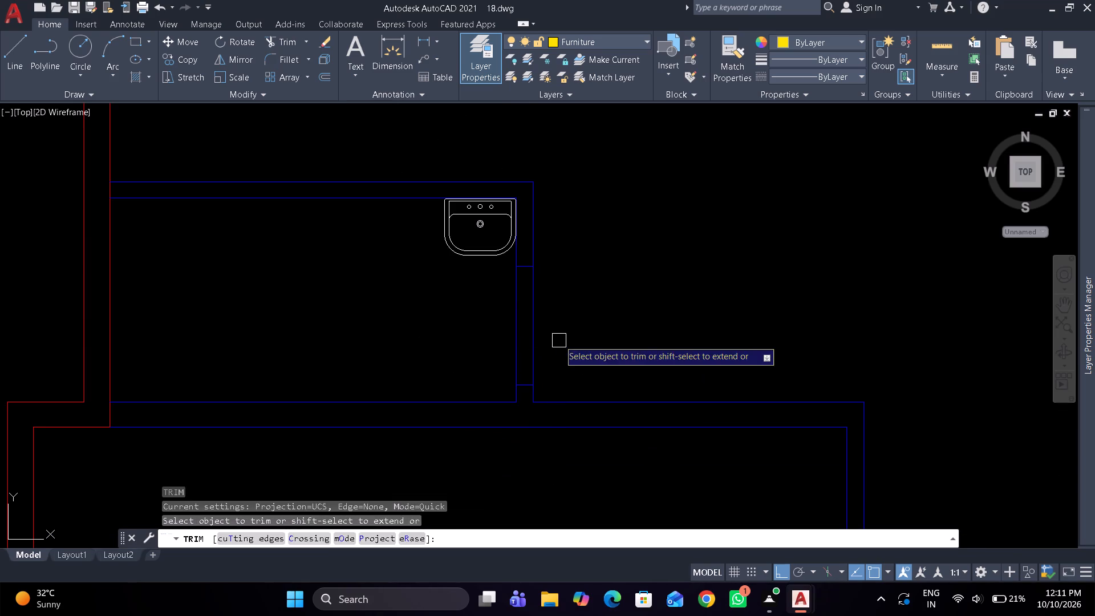
drag(554, 325, 470, 324)
key(space)
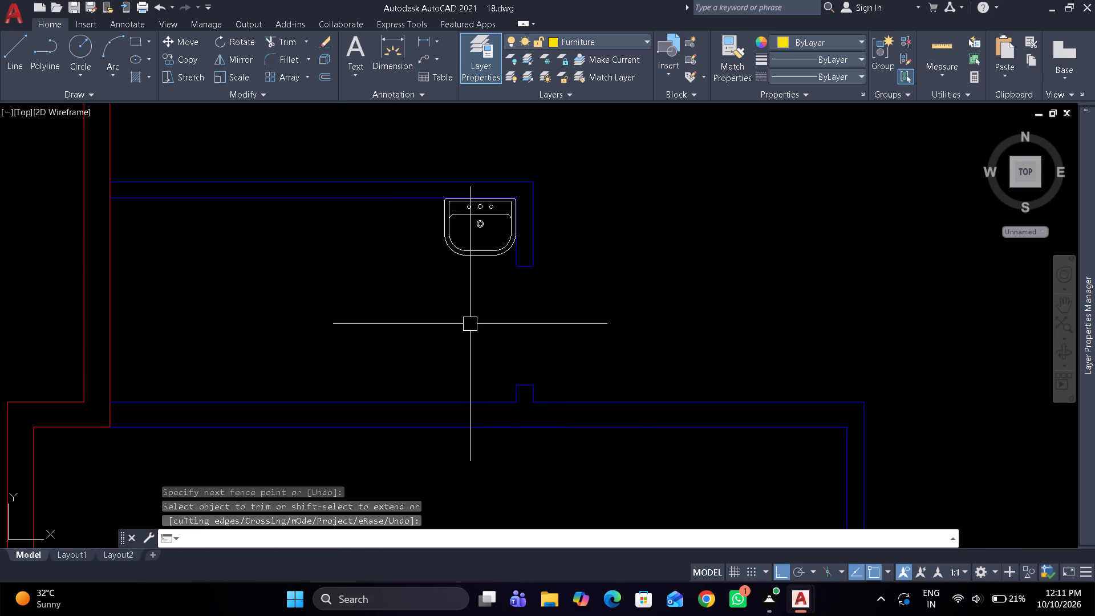
Copy the small bathroom's door into the open area to the right of the new enclosure's doorway.
scroll(470, 324, down, 3)
middle_drag(469, 330, 461, 348)
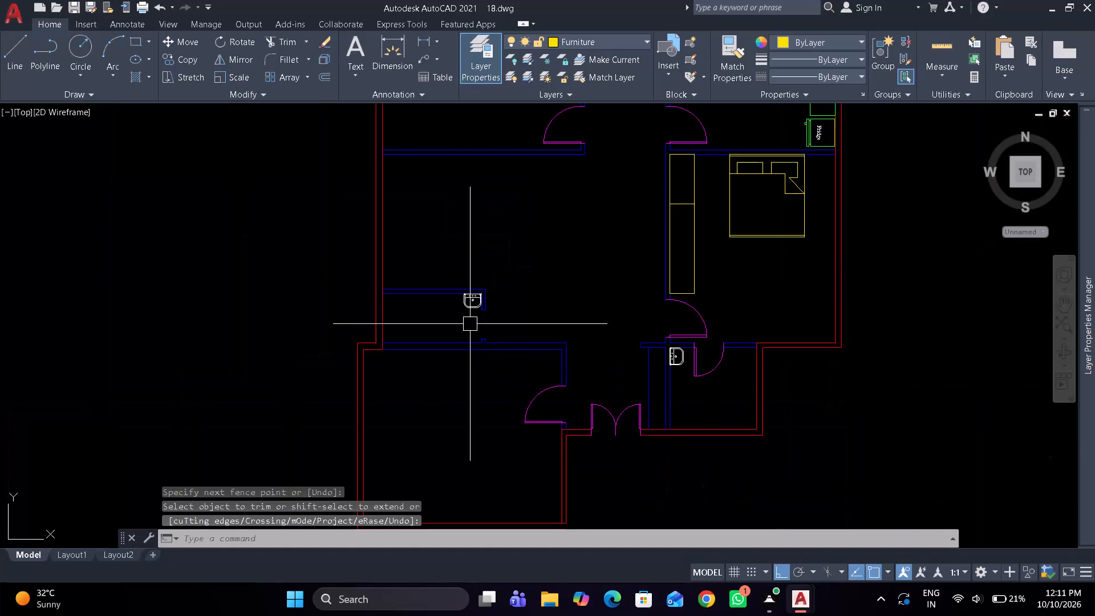
middle_drag(461, 348, 401, 416)
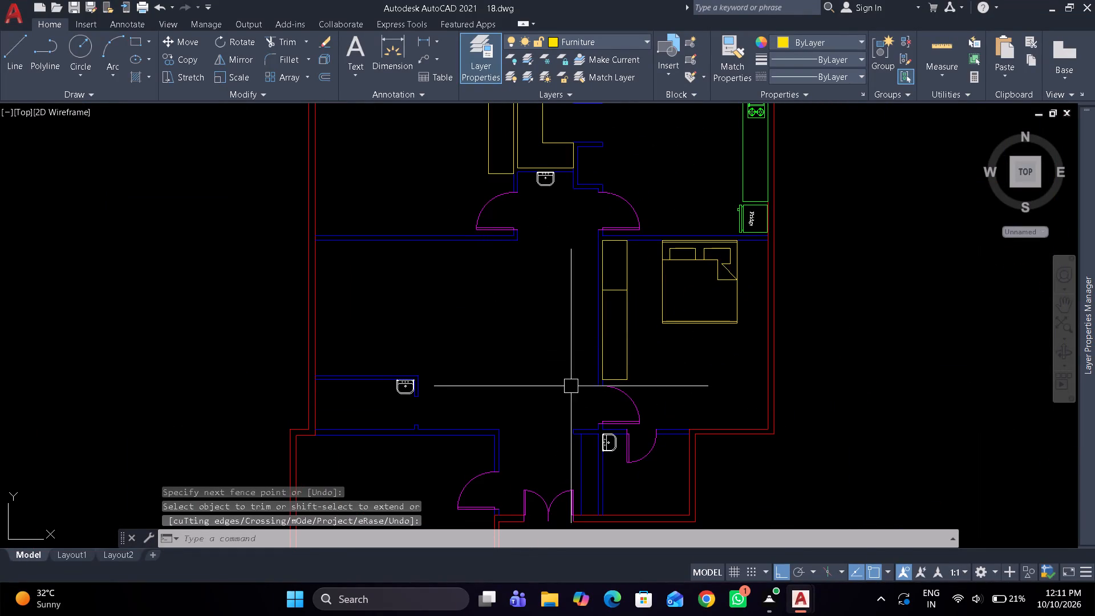
scroll(635, 455, up, 3)
click(644, 468)
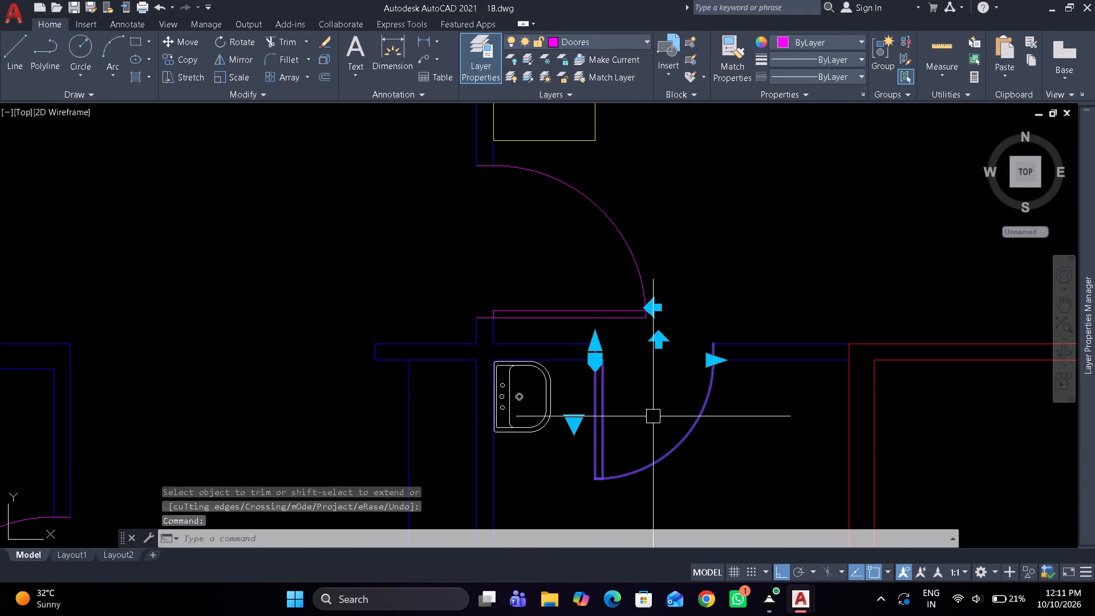
middle_drag(653, 416, 618, 399)
text(co)
key(space)
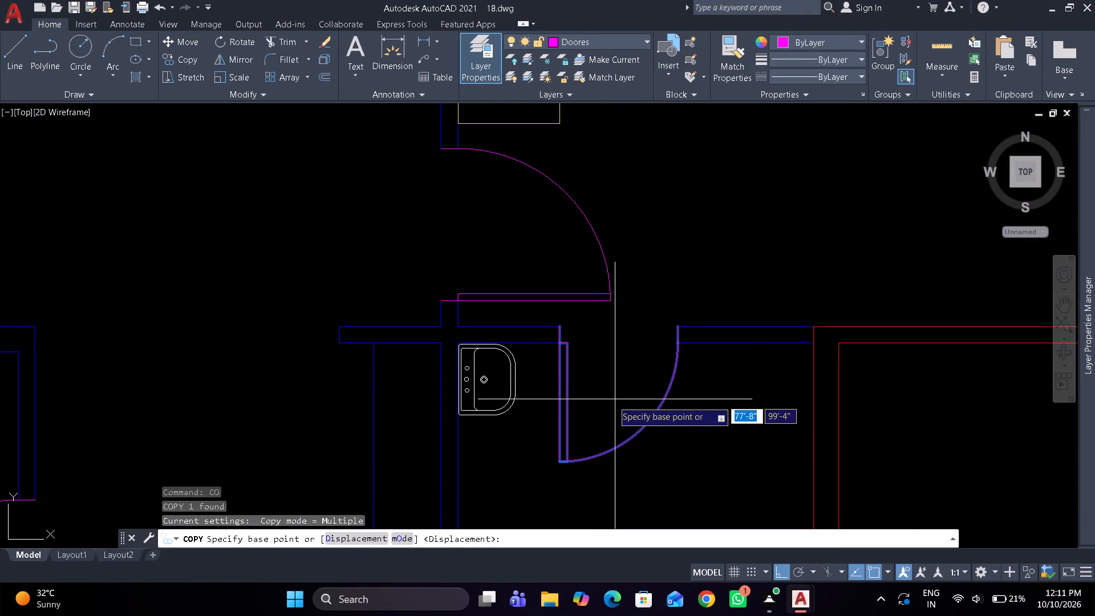
click(611, 402)
key(F8)
scroll(534, 339, down, 3)
scroll(376, 287, up, 2)
click(370, 287)
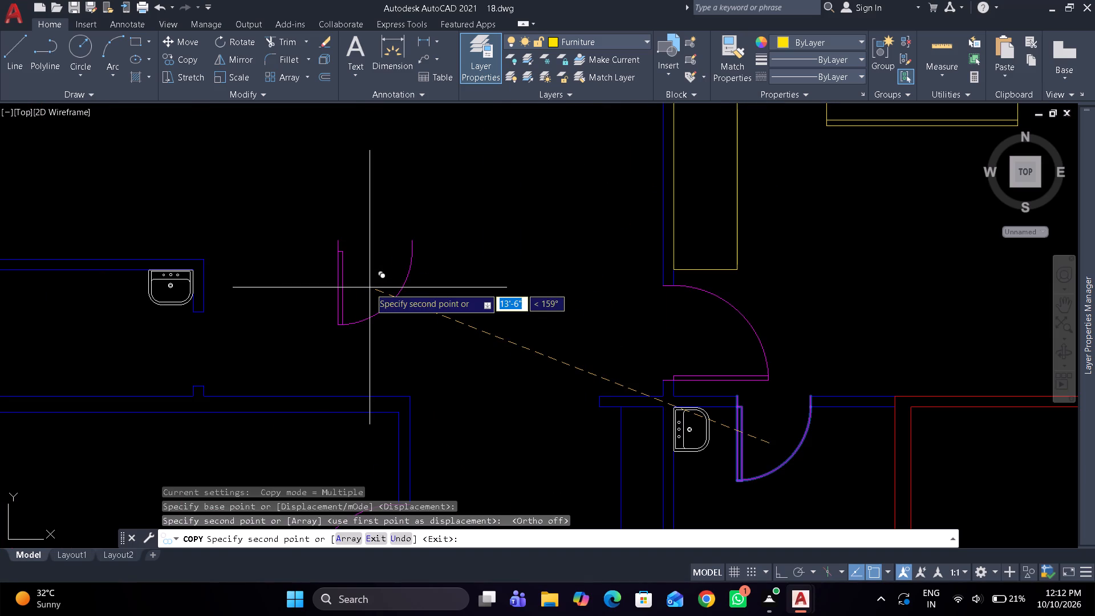
key(Escape)
Mirror the copied door about a vertical axis just beside it, and erase the unmirrored copy.
click(374, 306)
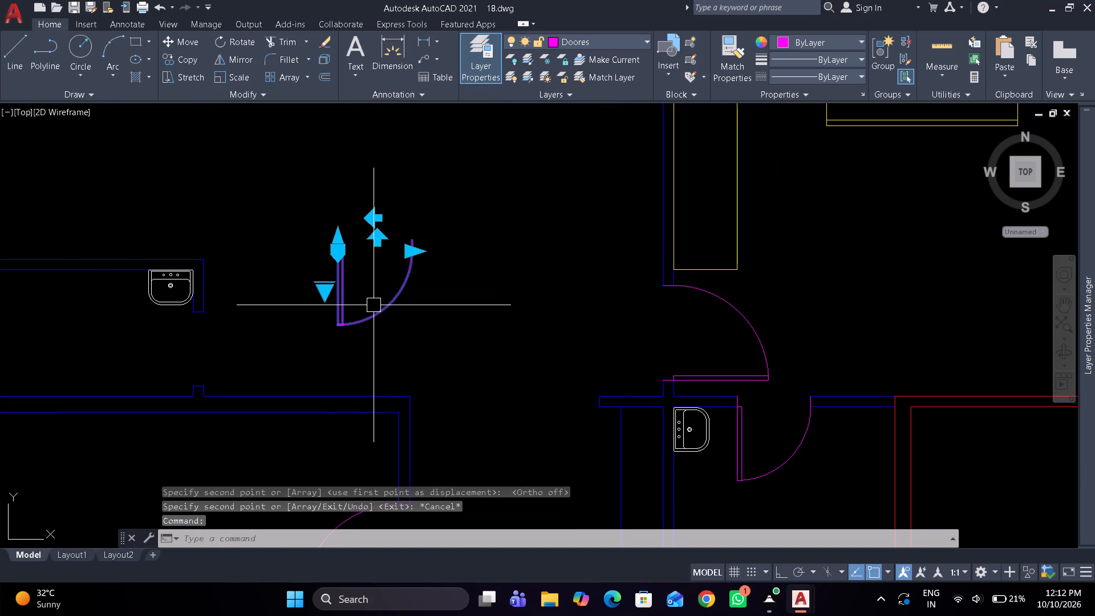
text(mi)
key(space)
key(F8)
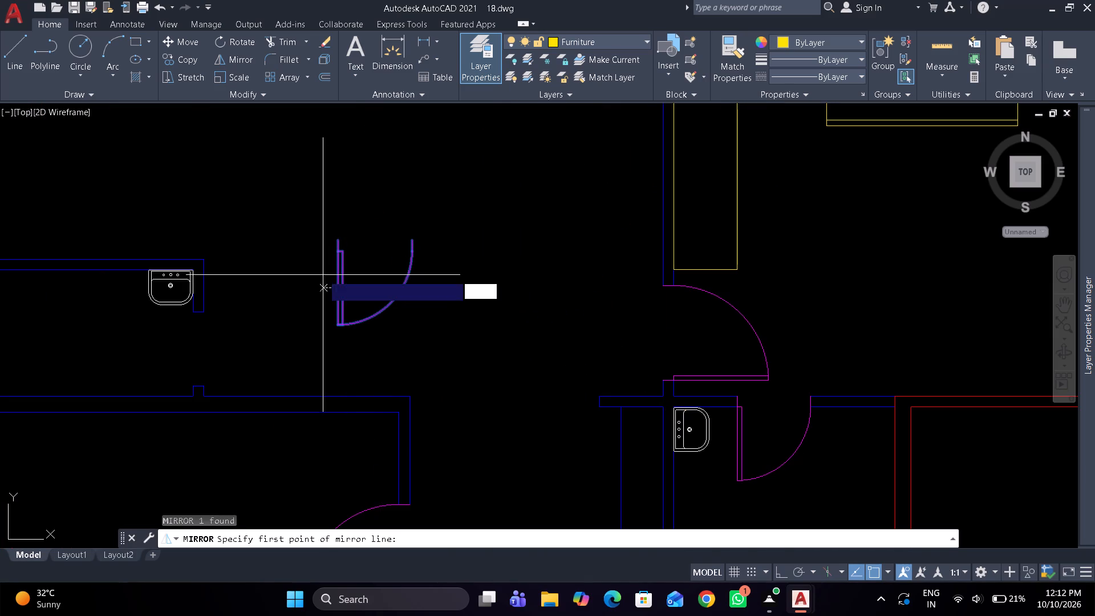
drag(322, 266, 322, 247)
click(322, 184)
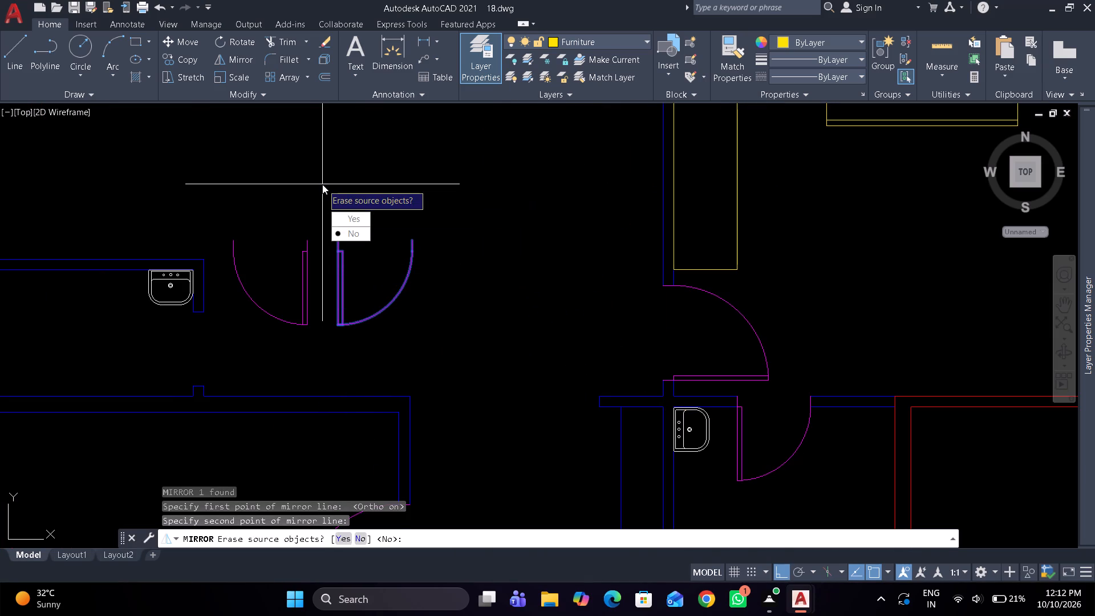
key(space)
click(338, 262)
text(e)
key(space)
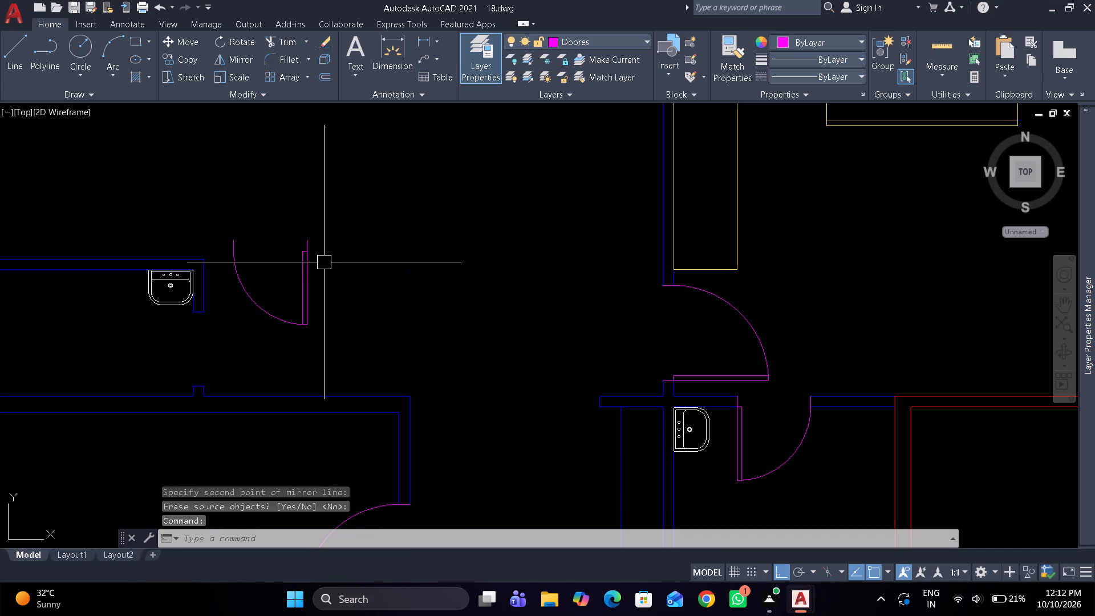
Rotate the mirrored door 270° so its leaf lies horizontal along the bottom of the swing.
click(313, 269)
text(ro)
key(space)
drag(295, 258, 297, 265)
click(281, 362)
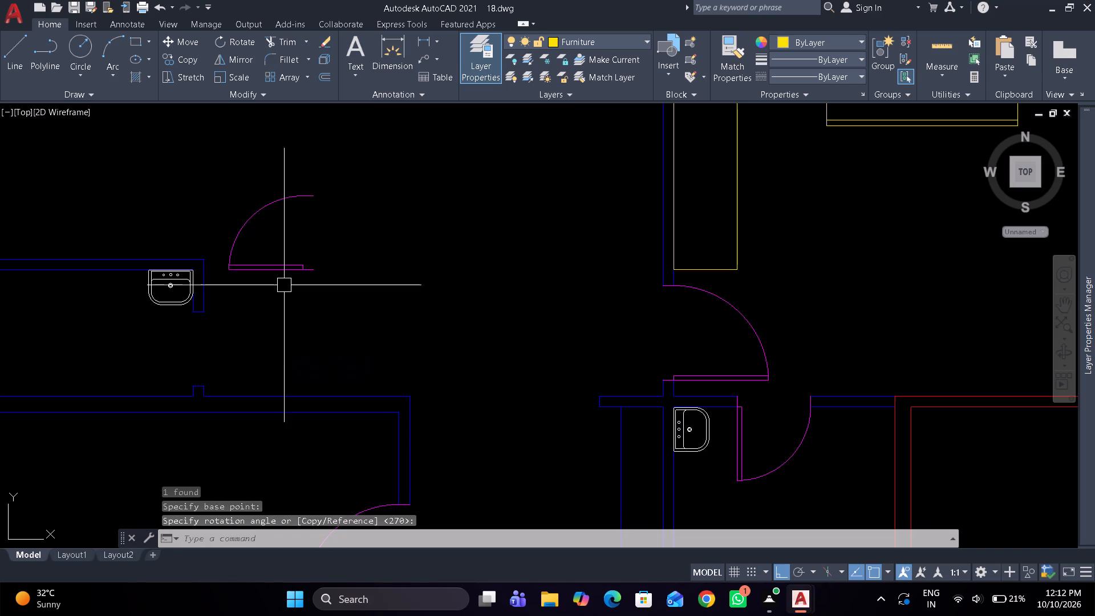
Move the rotated door by its hinge corner onto the lower jamb of the new enclosure's doorway, swinging inward.
drag(284, 269, 271, 297)
key(m)
key(space)
scroll(294, 305, up, 3)
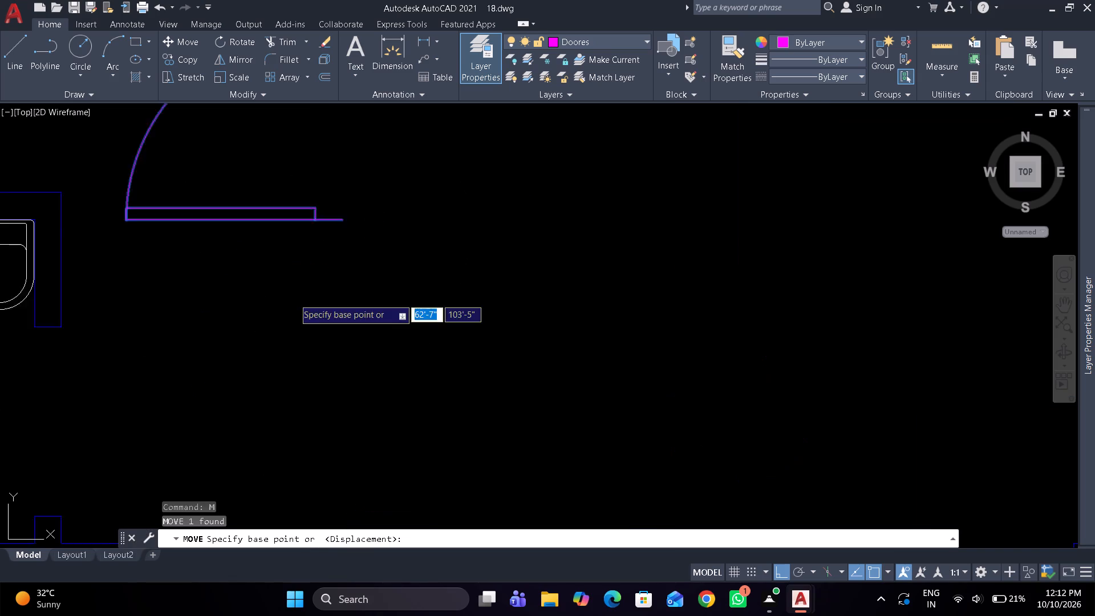
scroll(306, 270, up, 2)
scroll(319, 218, down, 2)
middle_drag(319, 225, 319, 275)
scroll(326, 256, up, 1)
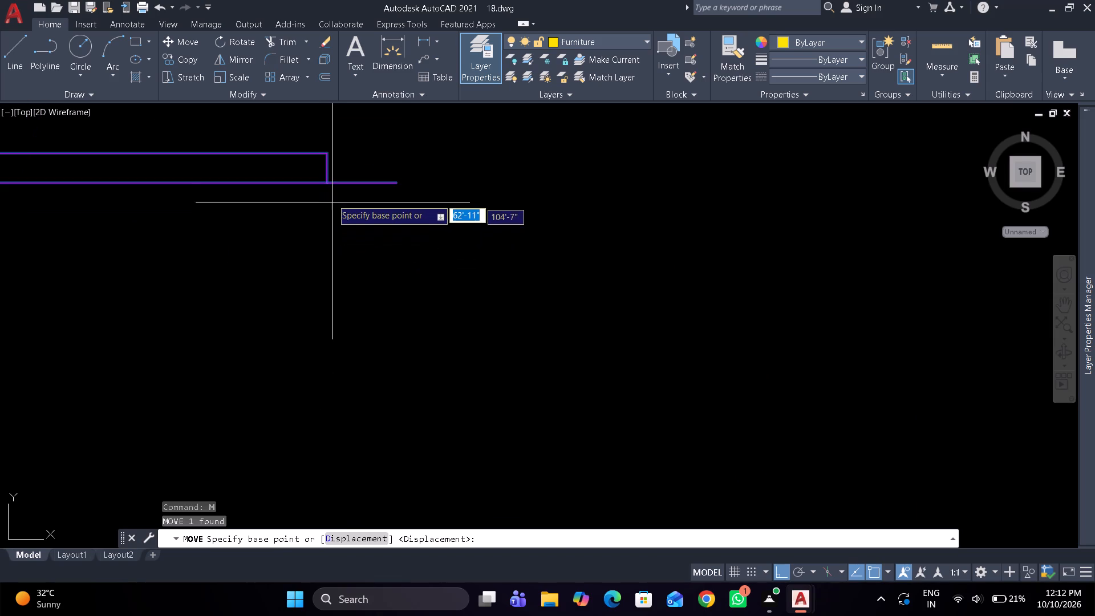
click(330, 189)
scroll(328, 194, down, 4)
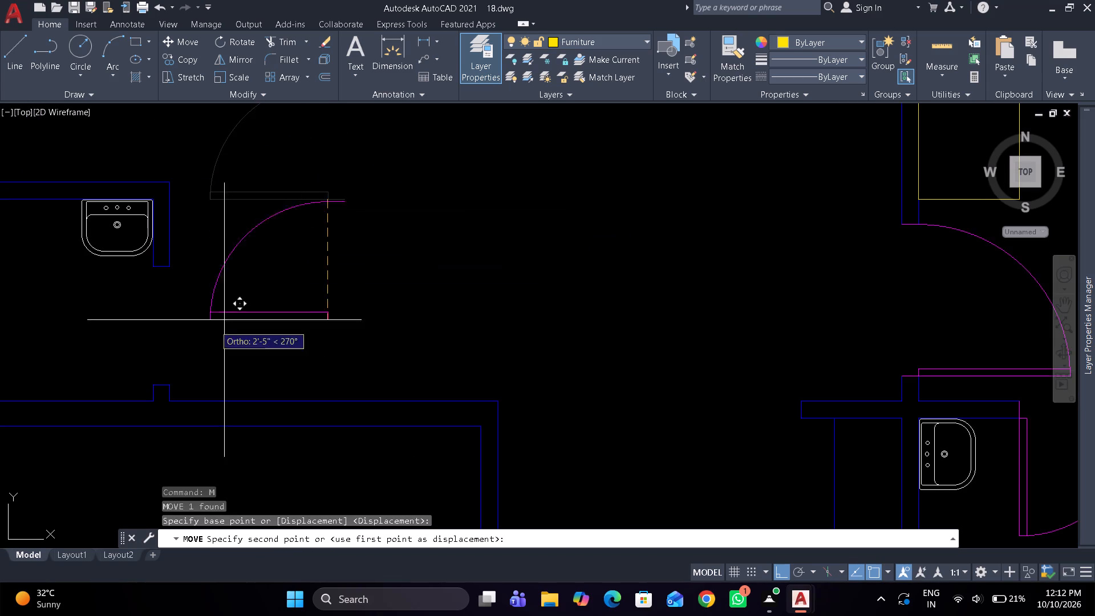
scroll(180, 343, up, 1)
click(134, 404)
Mirror the upper-left bathroom's toilet about a horizontal axis below that bathroom, keeping the original.
middle_drag(191, 363, 202, 360)
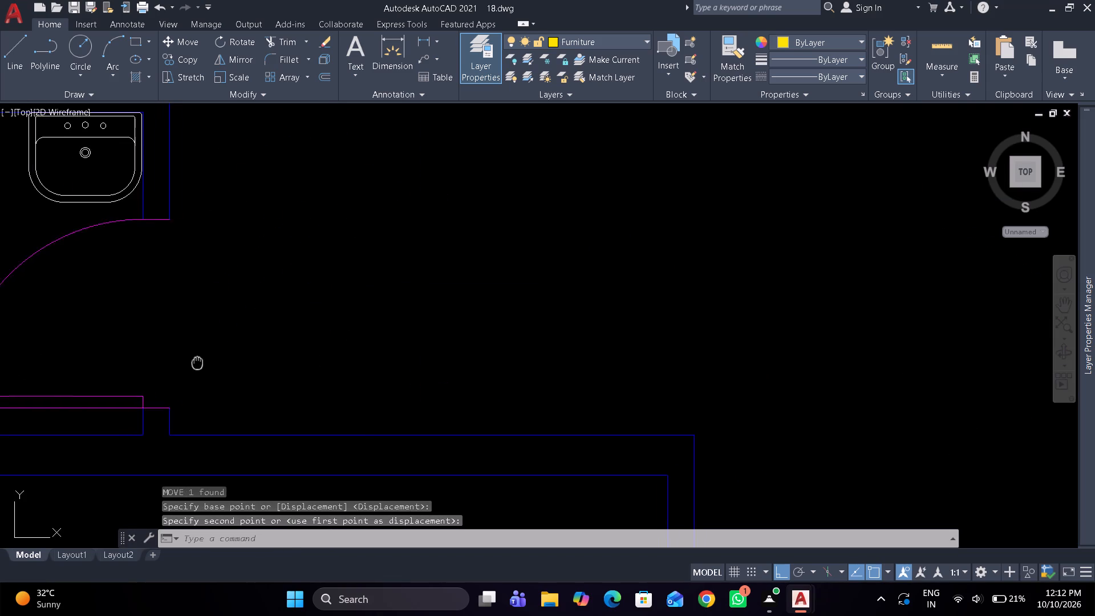
middle_drag(202, 360, 437, 324)
scroll(437, 324, down, 1)
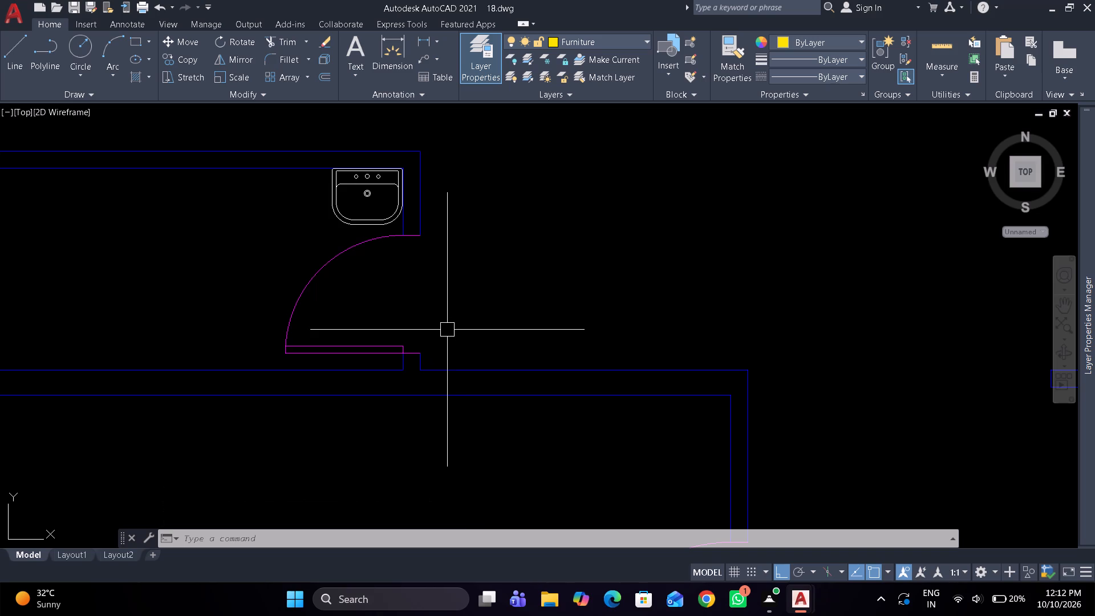
scroll(459, 295, down, 2)
middle_drag(460, 295, 476, 362)
scroll(476, 362, down, 3)
middle_click(476, 362)
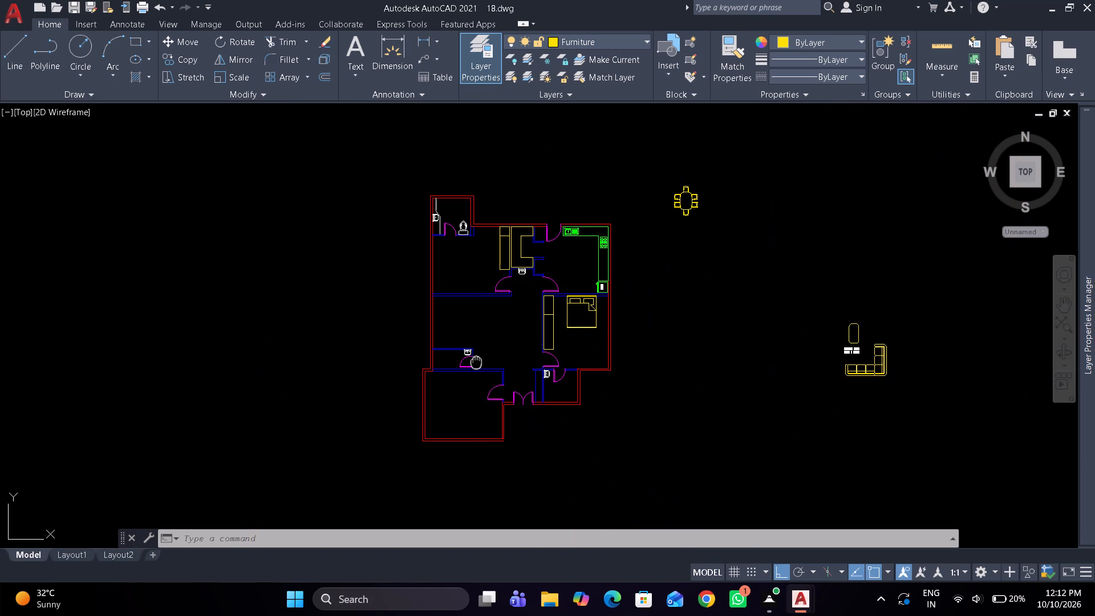
scroll(470, 260, up, 3)
middle_drag(452, 180, 453, 290)
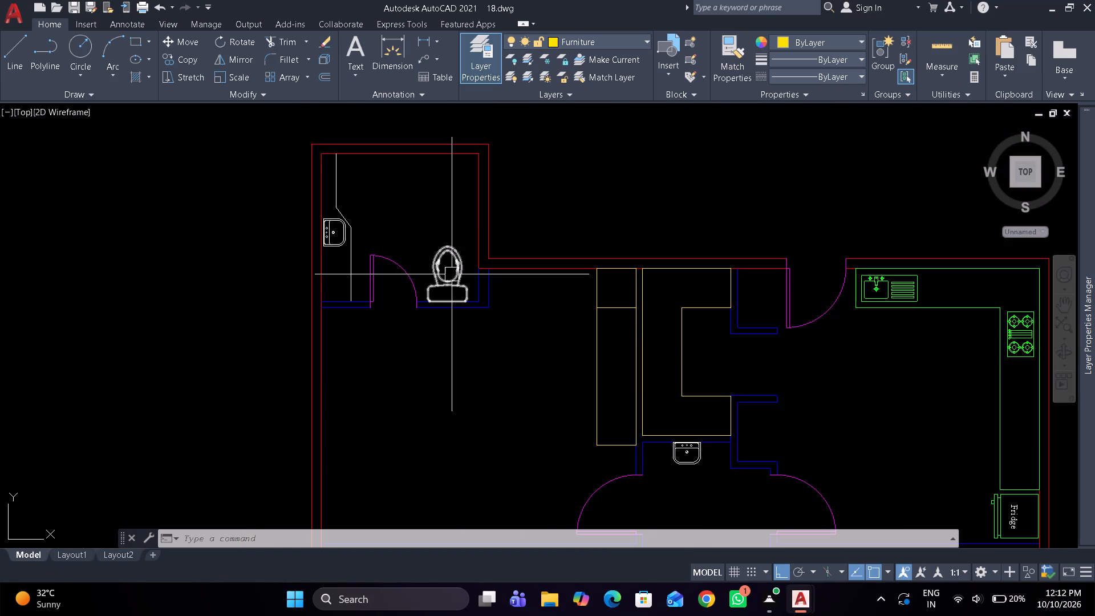
click(452, 274)
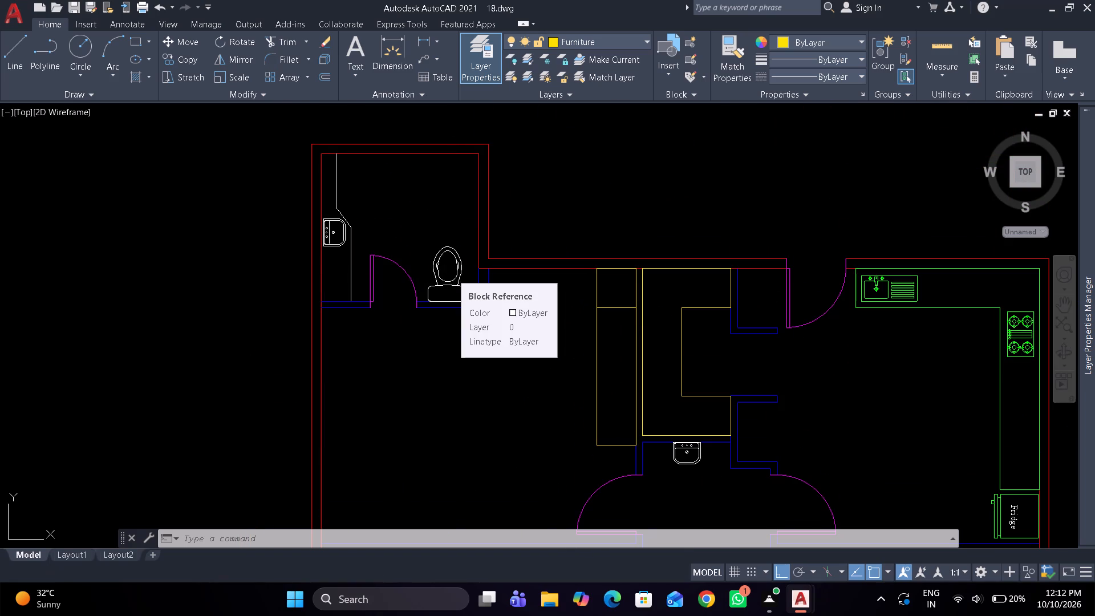
key(m)
key(i)
key(space)
scroll(451, 294, up, 1)
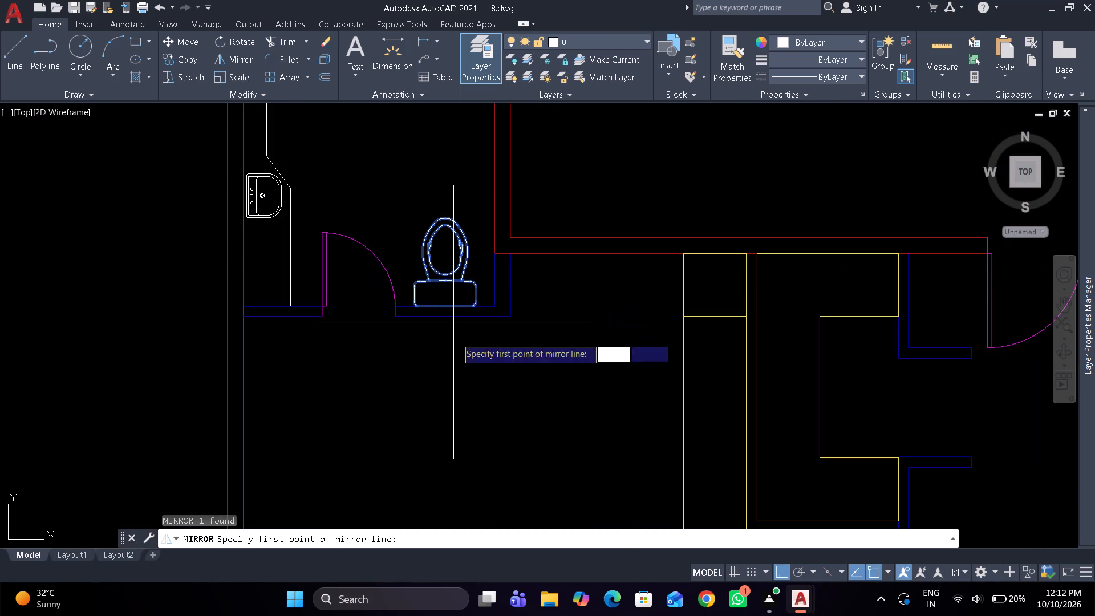
click(466, 375)
click(517, 366)
key(space)
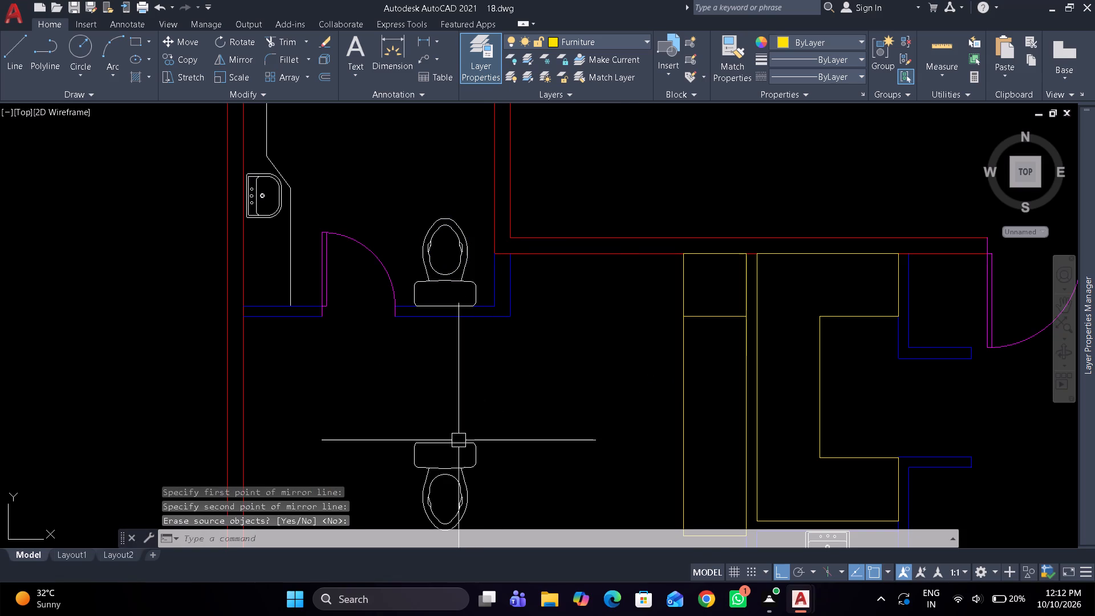
Move the mirrored toilet by its tank's midpoint into the new enclosure, against the inner face of the upper wall.
drag(458, 441, 459, 436)
text(m)
key(space)
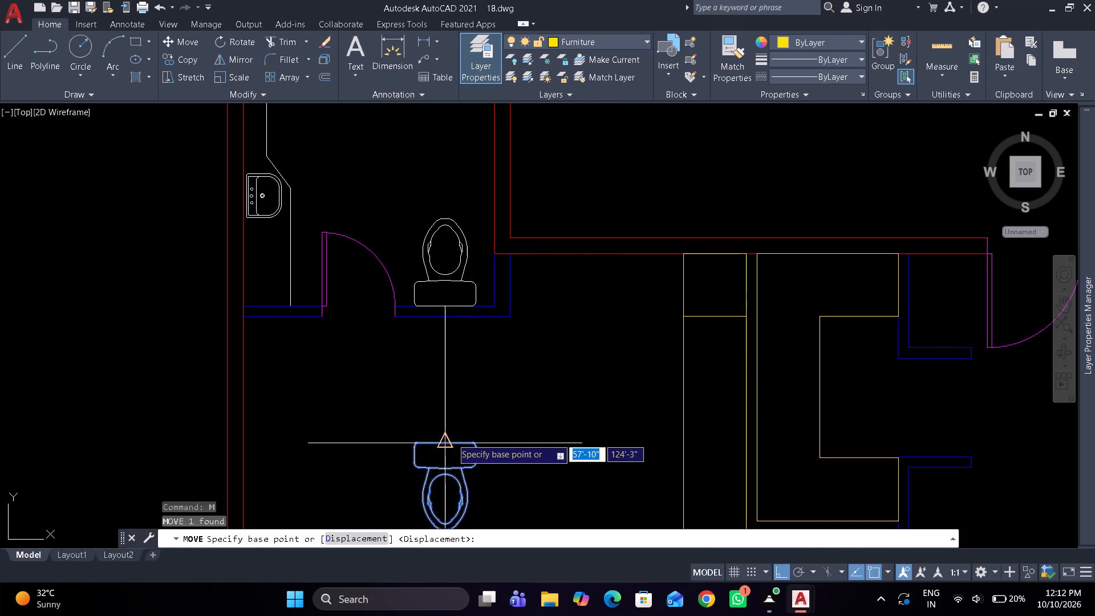
click(452, 438)
scroll(451, 405, down, 4)
middle_drag(451, 399, 451, 276)
scroll(445, 414, up, 3)
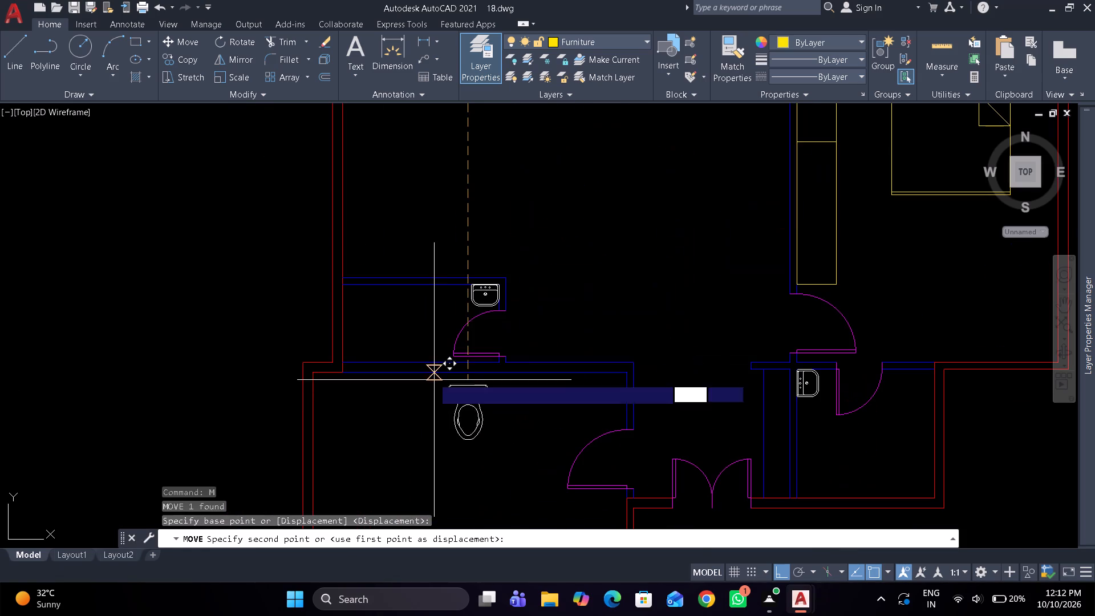
click(416, 289)
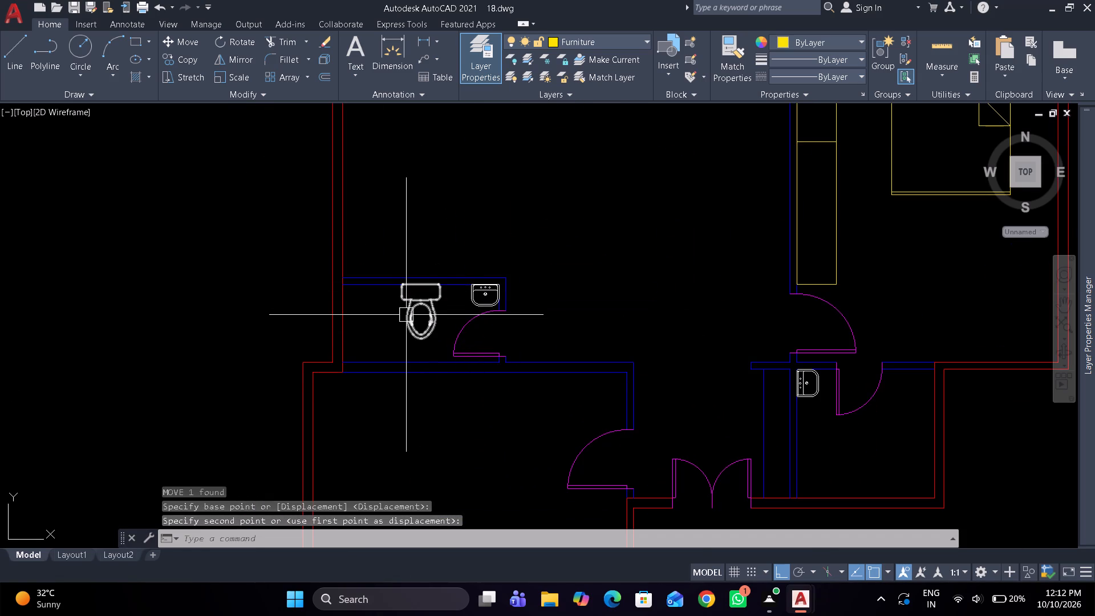
Nudge the toilet slightly left along the enclosure's upper wall, away from the washbasin and door.
scroll(406, 316, up, 1)
click(407, 318)
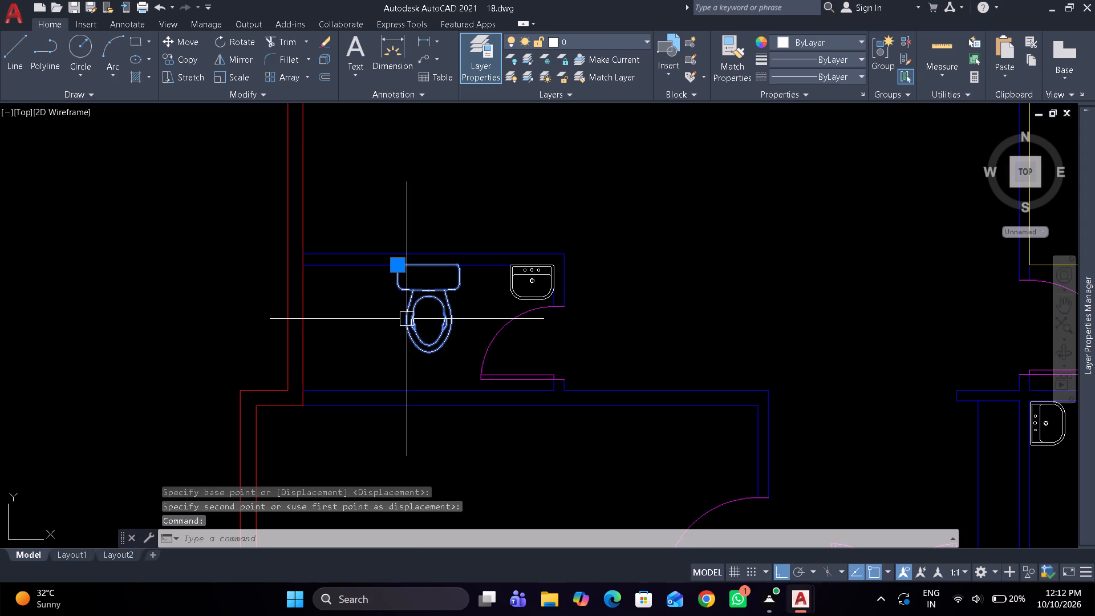
key(ctrl+Left)
key(ctrl+Left)
key(ctrl+Left)
key(ctrl+Left)
key(ctrl+Left)
key(Escape)
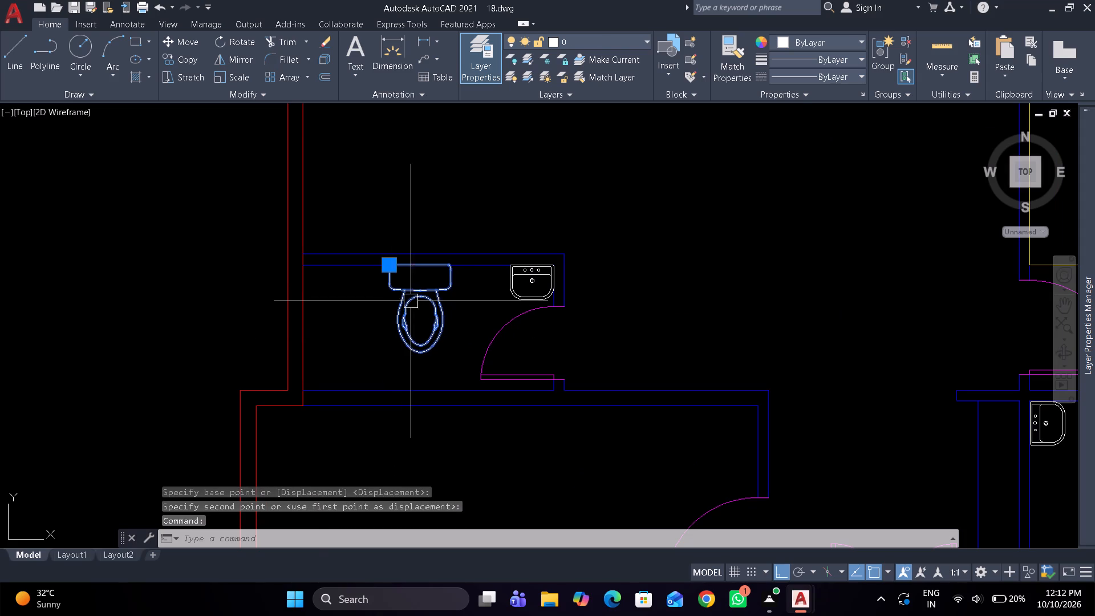
Draw a Furniture-layer rectangle about 1'-3" wide filling the narrow recess between the double entrance door and the small bathroom.
scroll(423, 266, down, 5)
middle_drag(423, 266, 363, 319)
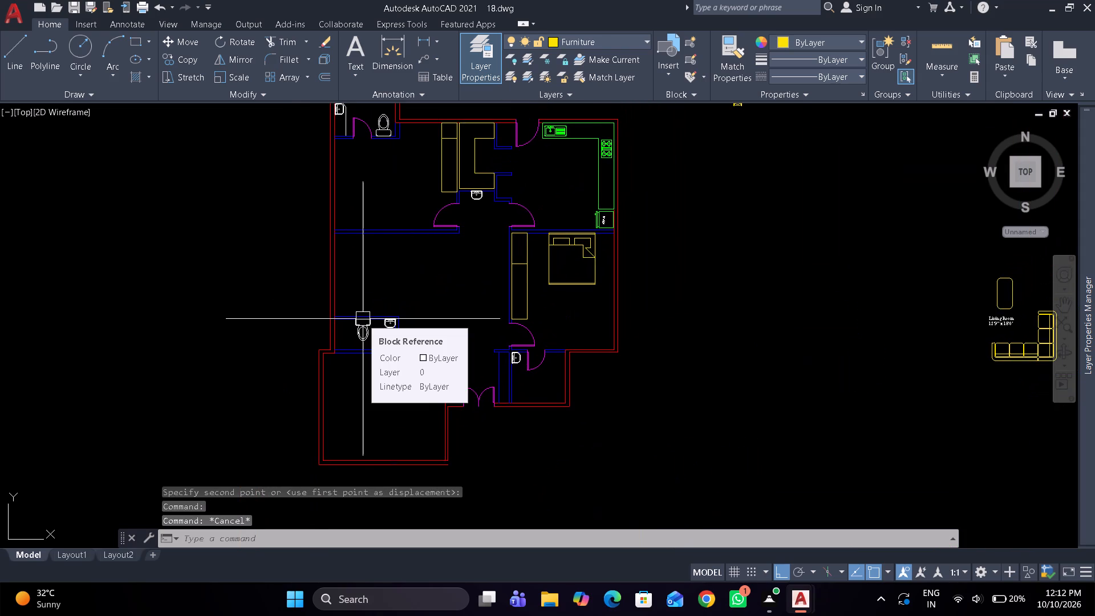
scroll(452, 416, up, 3)
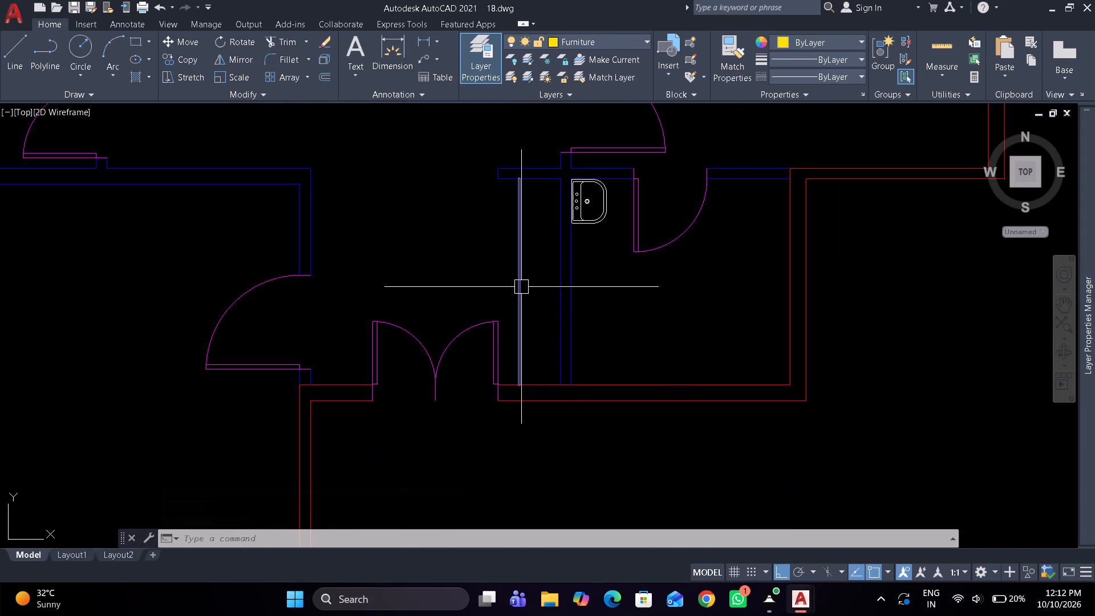
text(rec)
key(space)
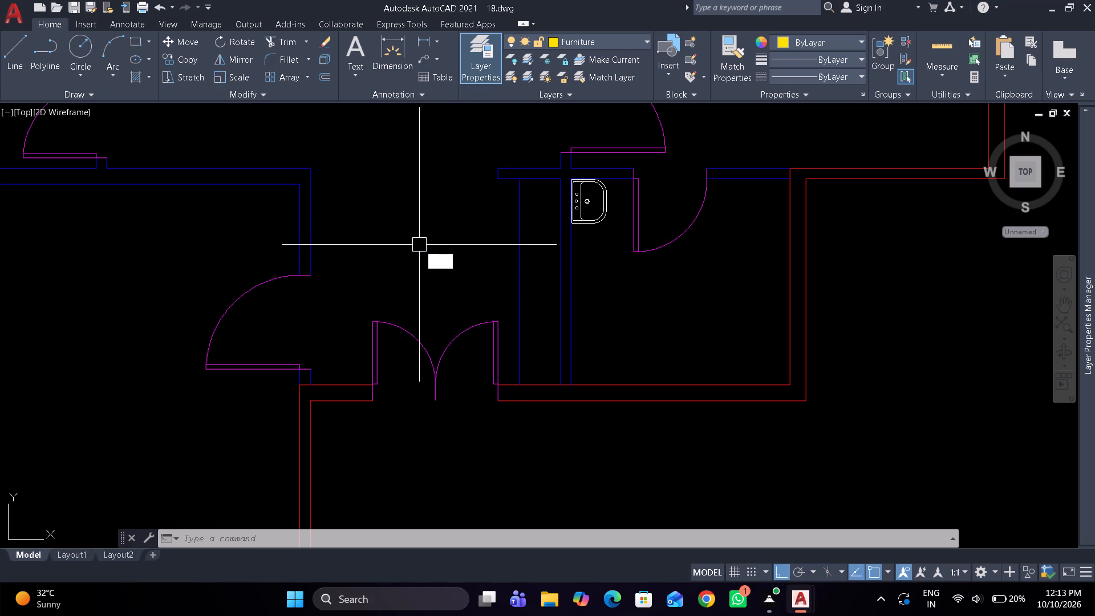
click(517, 185)
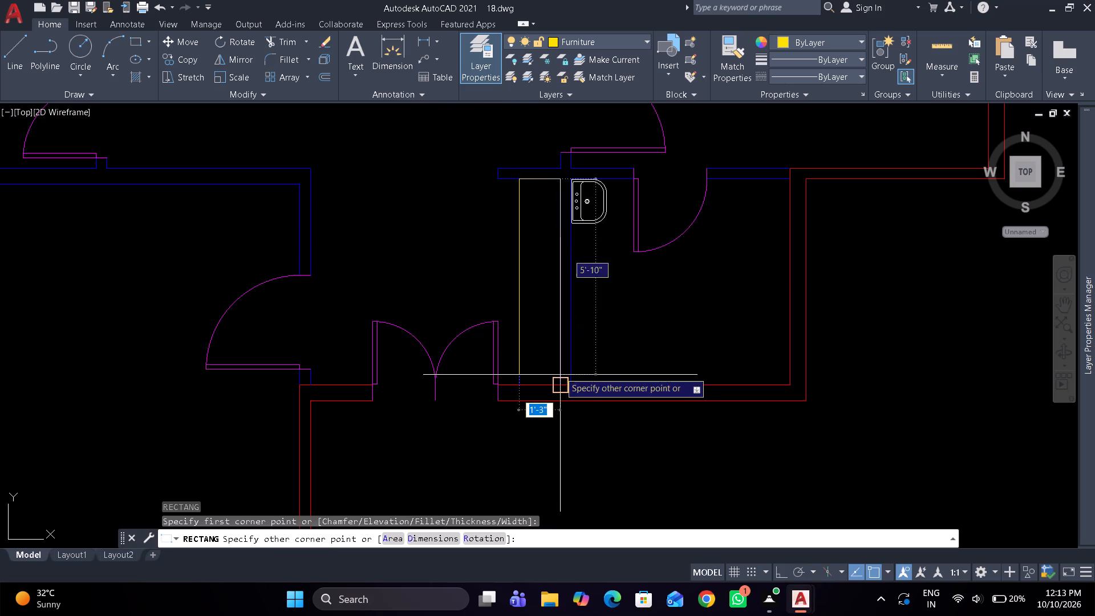
click(560, 379)
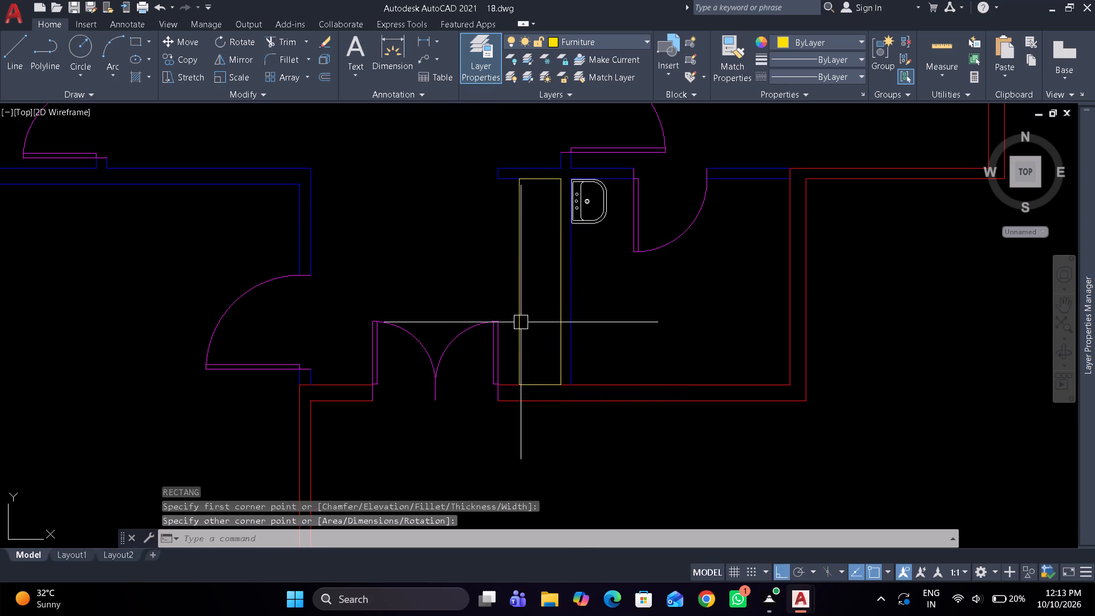
Erase the Inner Wall line along the new rectangle's left edge.
click(517, 314)
click(557, 381)
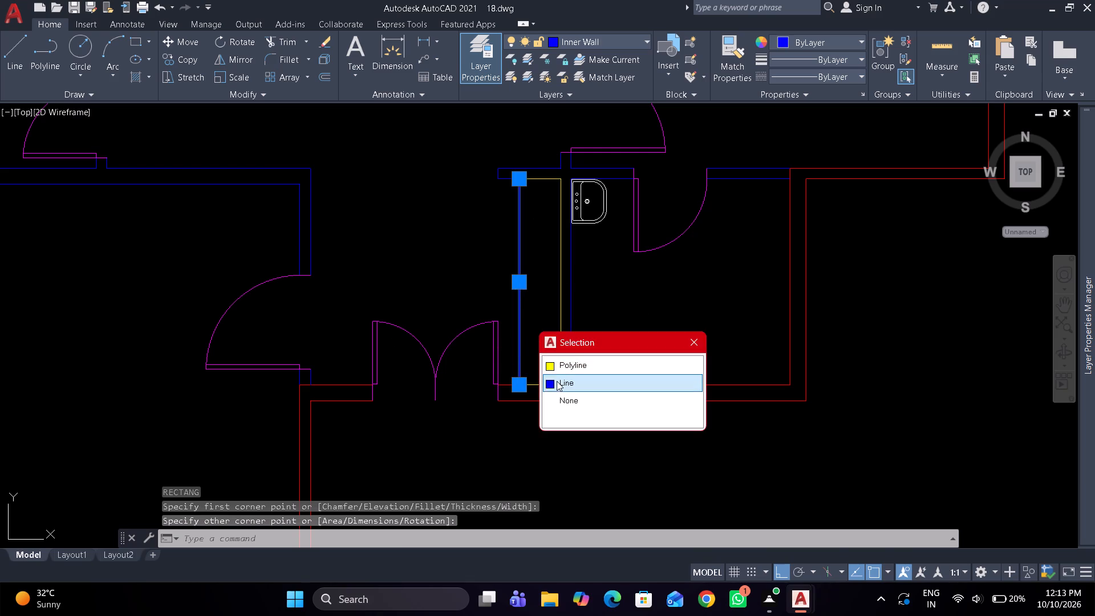
text(e)
key(space)
Look over the whole floor plan to see which rooms still need furniture.
scroll(649, 328, down, 1)
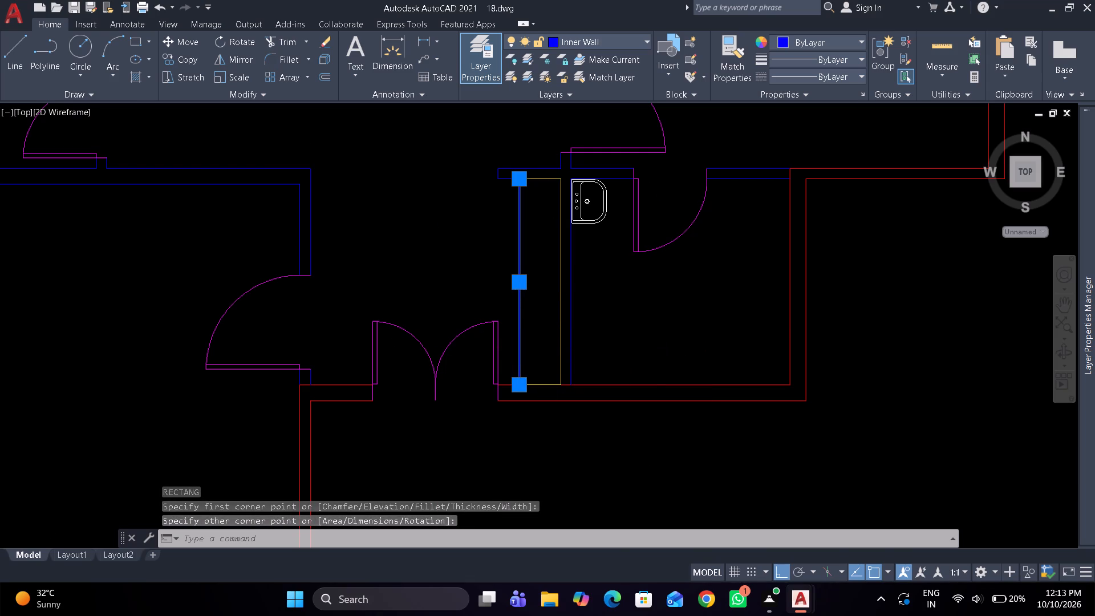
scroll(648, 328, down, 1)
middle_drag(644, 339, 626, 387)
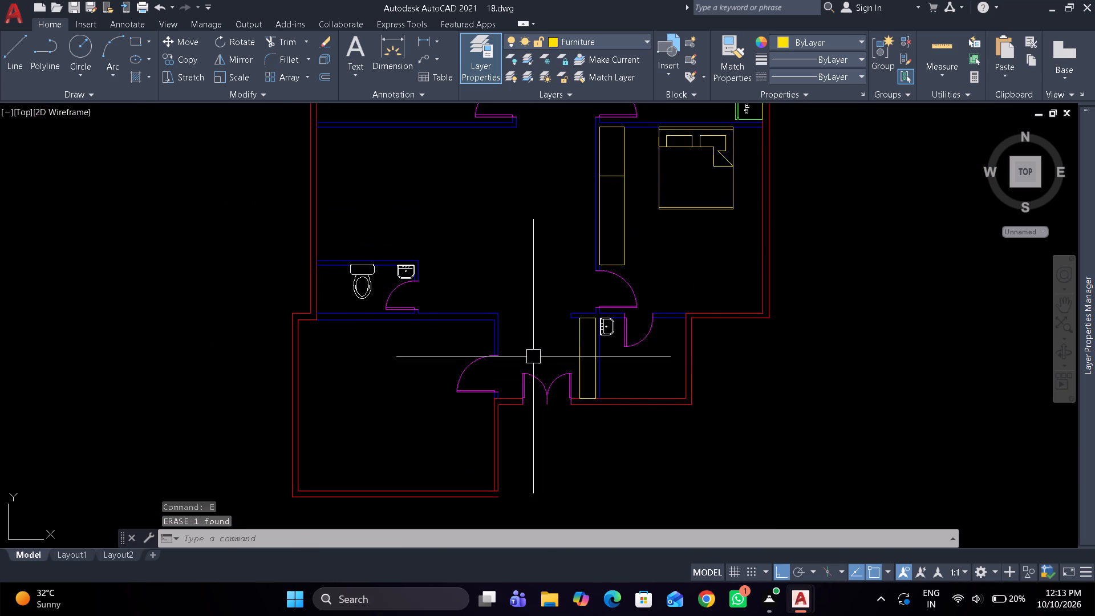
scroll(415, 318, up, 1)
scroll(437, 304, down, 2)
middle_drag(449, 295, 373, 423)
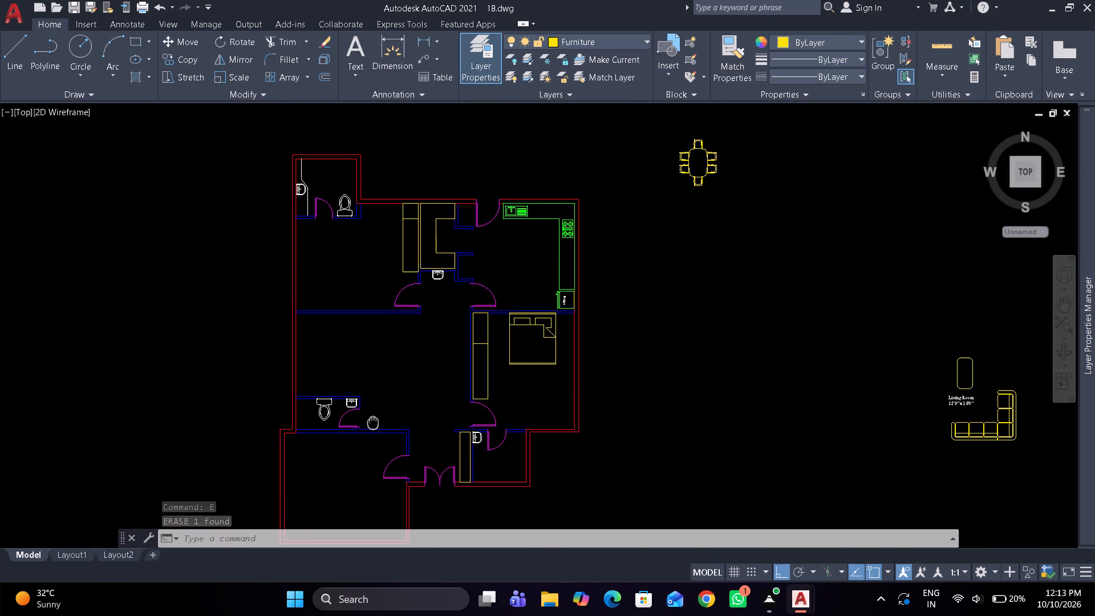
middle_drag(373, 423, 398, 412)
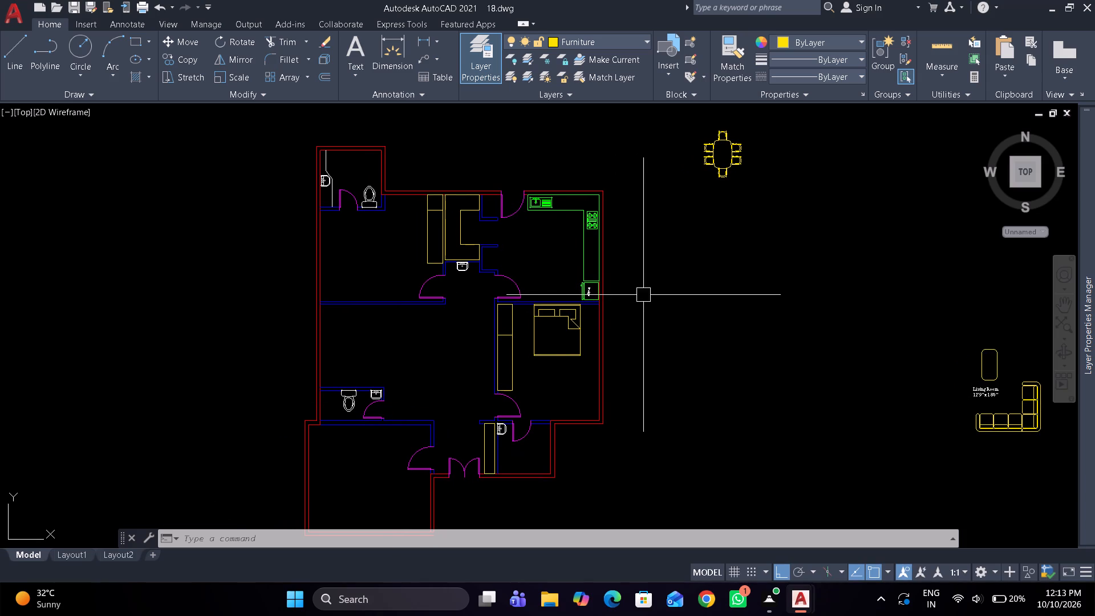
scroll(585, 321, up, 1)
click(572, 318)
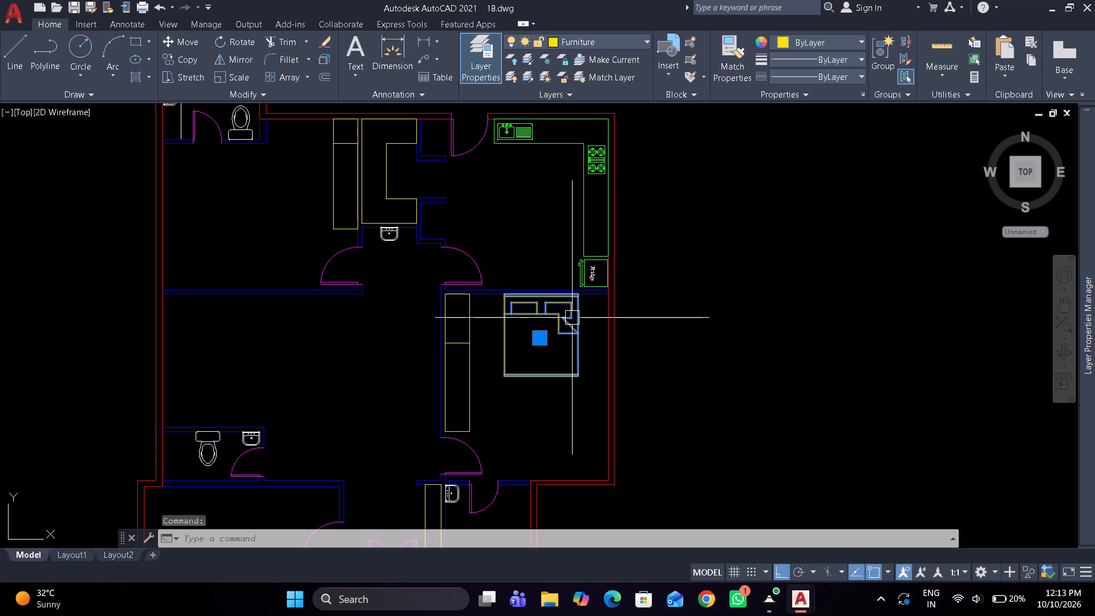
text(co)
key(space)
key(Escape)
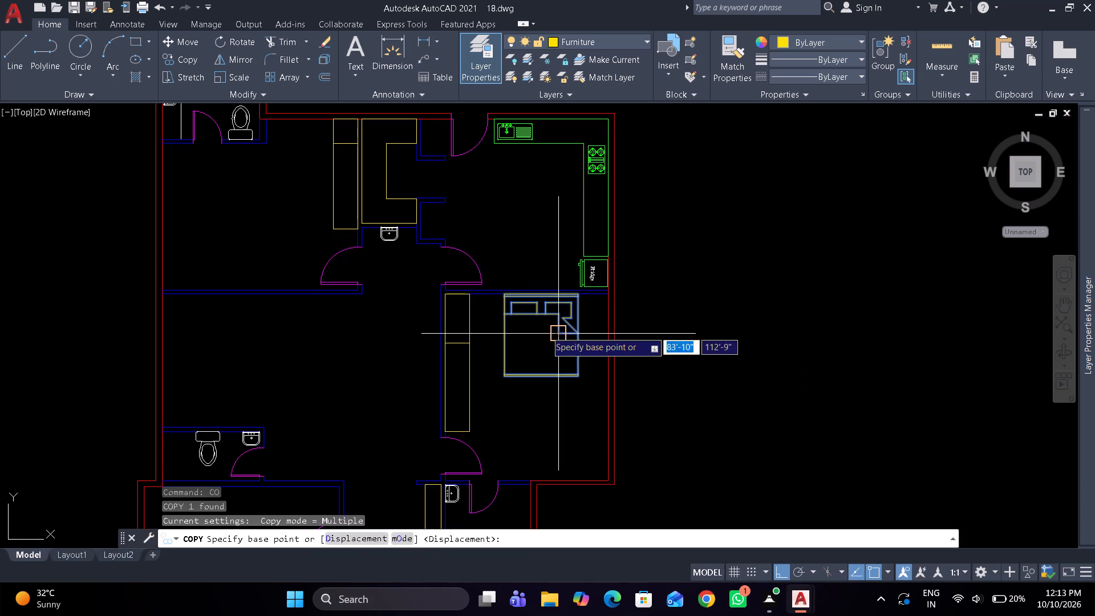
Rotate a copy of the bedroom's bed 90° about a point near its centre, keeping the original.
click(545, 321)
text(ro)
key(space)
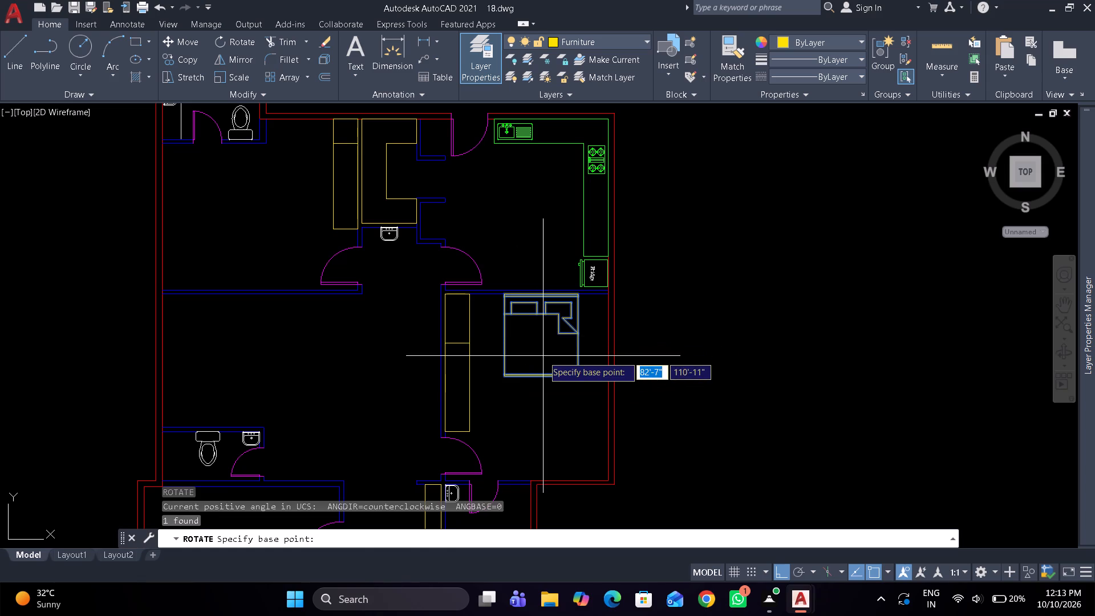
drag(544, 341, 547, 330)
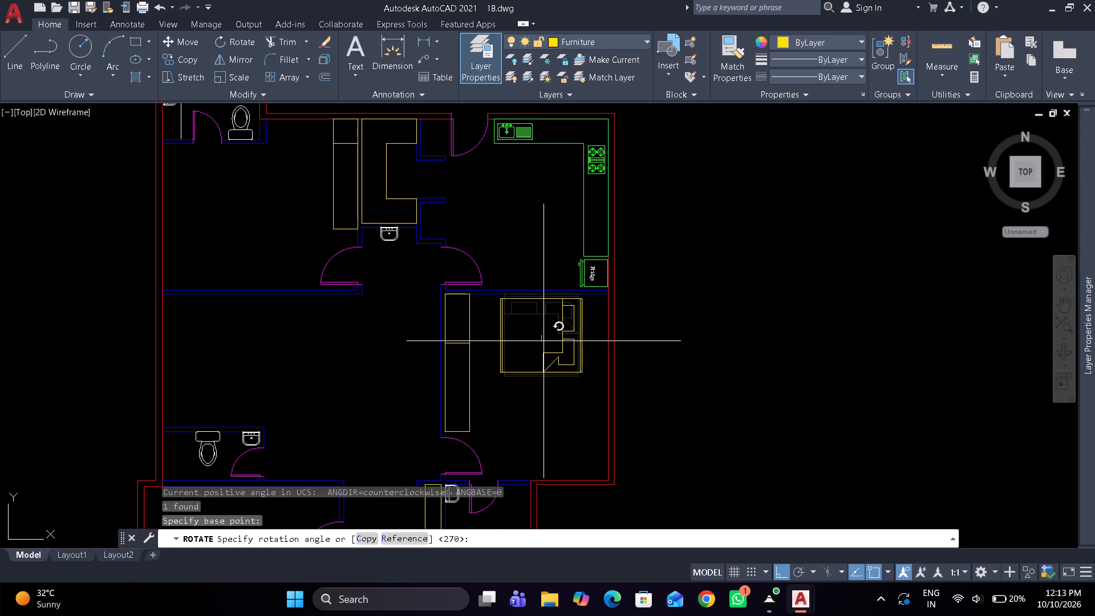
text(c)
key(space)
click(546, 216)
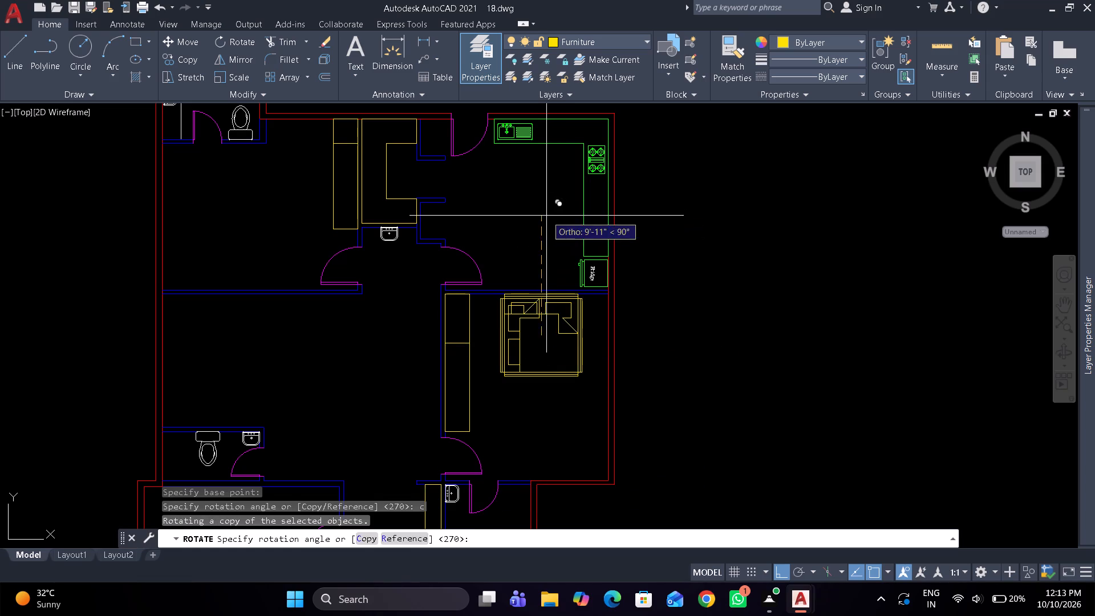
Move the rotated bed copy by its headboard midpoint onto the outer wall of the bedroom beside the upper-left bathroom.
scroll(540, 318, up, 1)
click(540, 315)
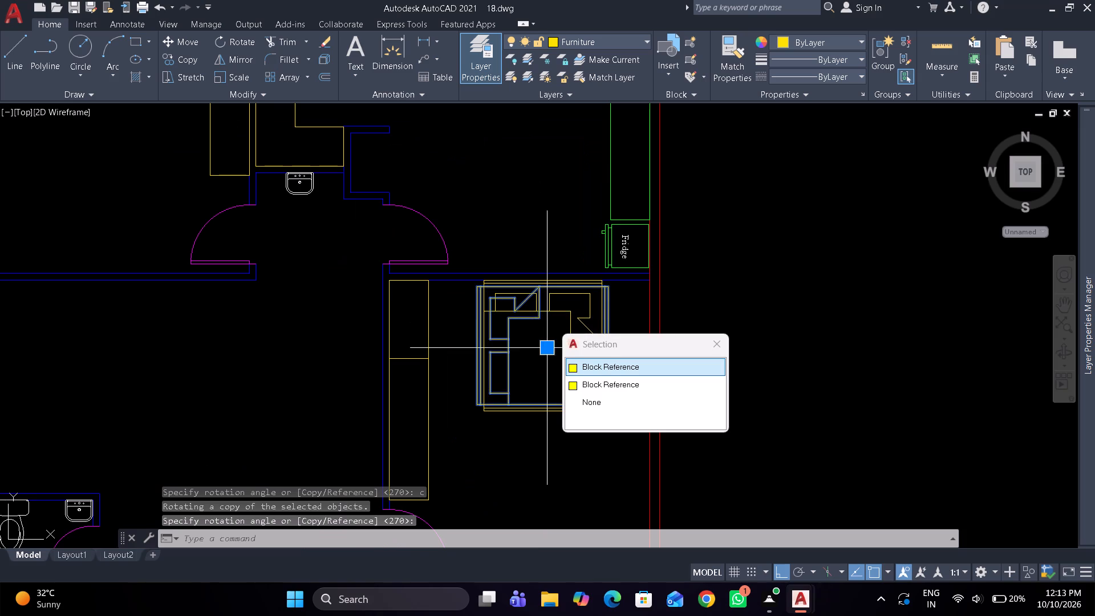
text(m)
key(space)
scroll(515, 348, up, 2)
key(space)
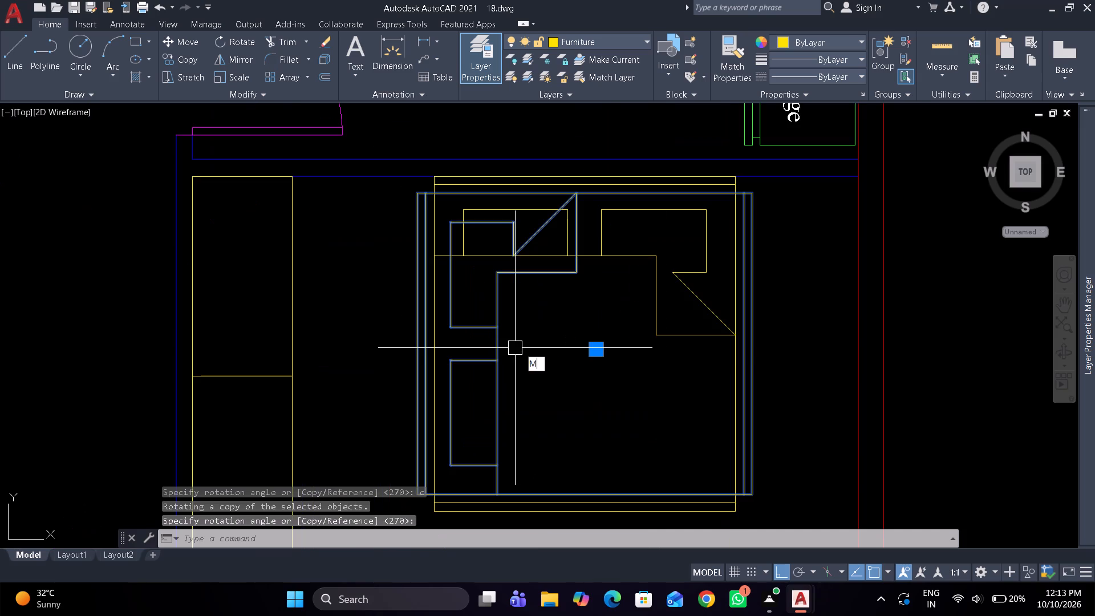
scroll(415, 344, up, 2)
click(417, 349)
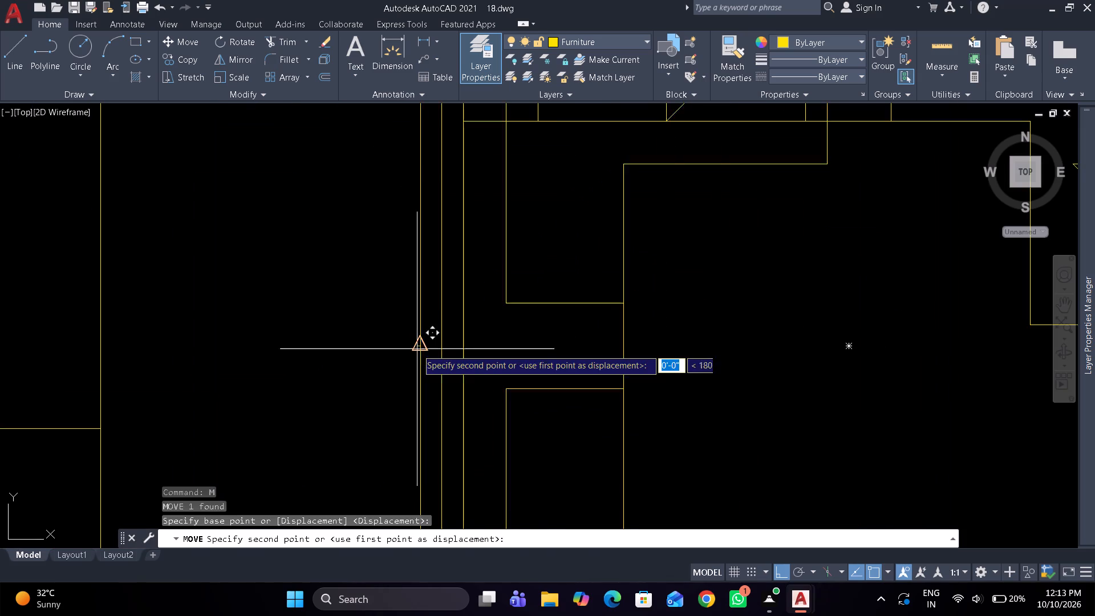
scroll(417, 349, down, 7)
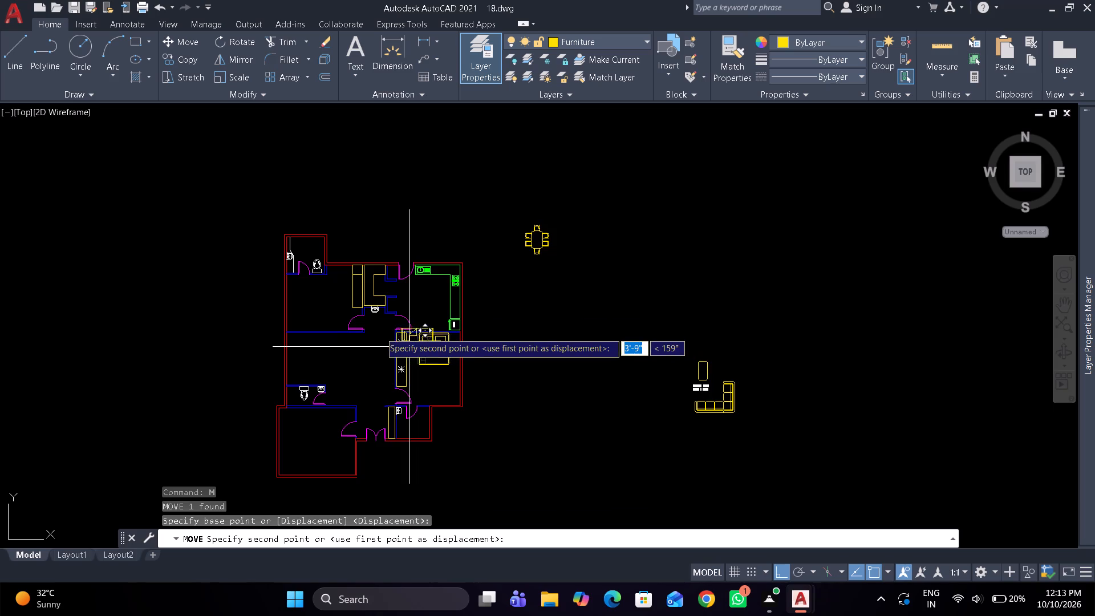
scroll(315, 309, up, 3)
click(229, 282)
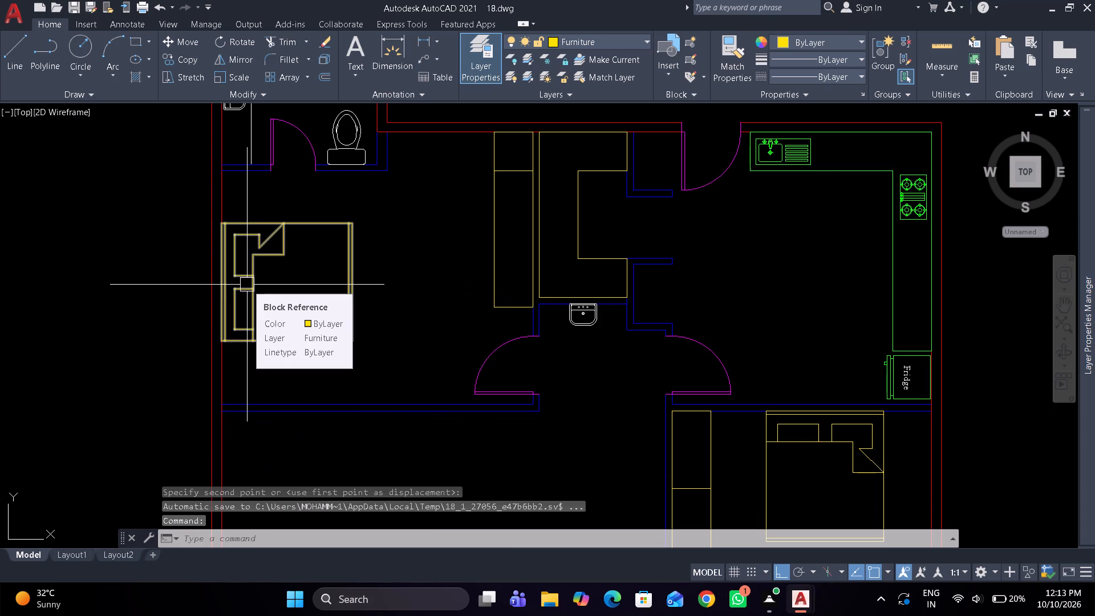
Move the six-chair dining set from outside the plan into the central hall, beside the bedroom wardrobe wall.
scroll(254, 289, down, 1)
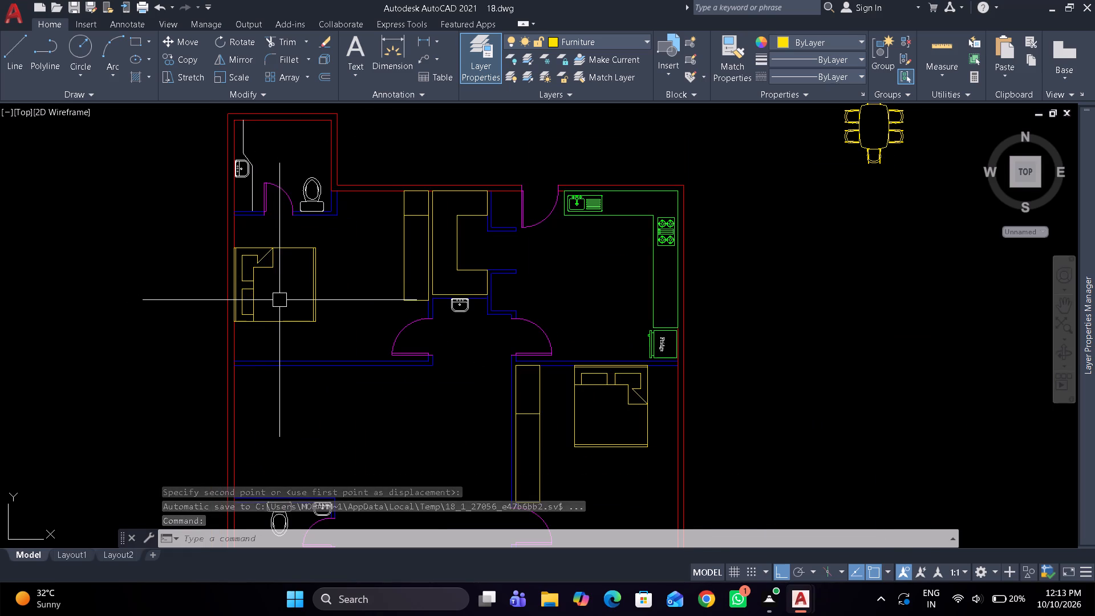
scroll(283, 305, down, 1)
middle_drag(298, 324, 352, 390)
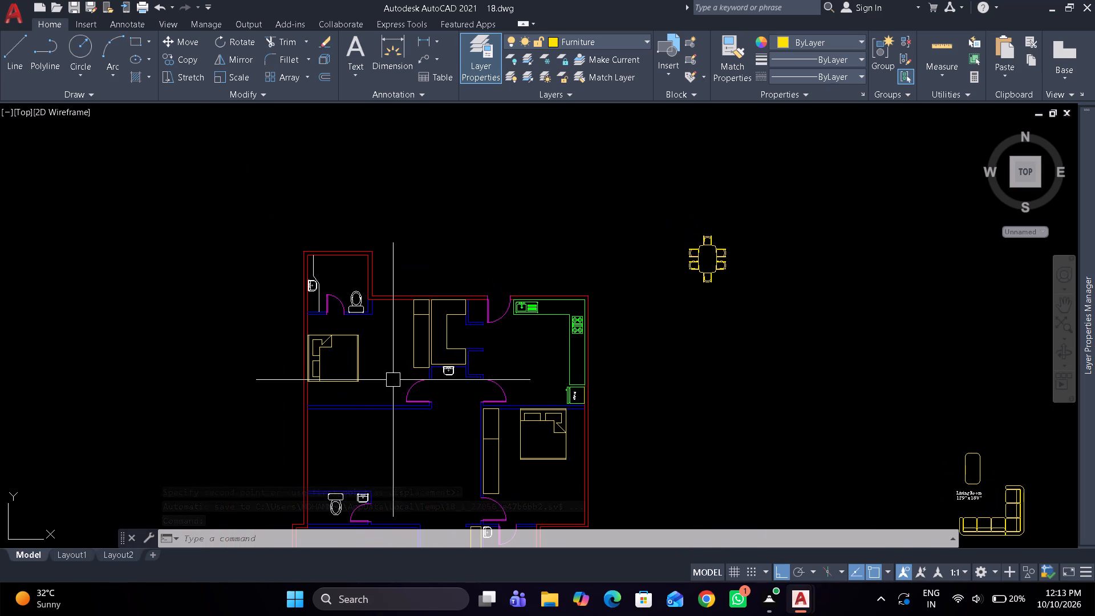
click(720, 271)
middle_drag(733, 226, 737, 206)
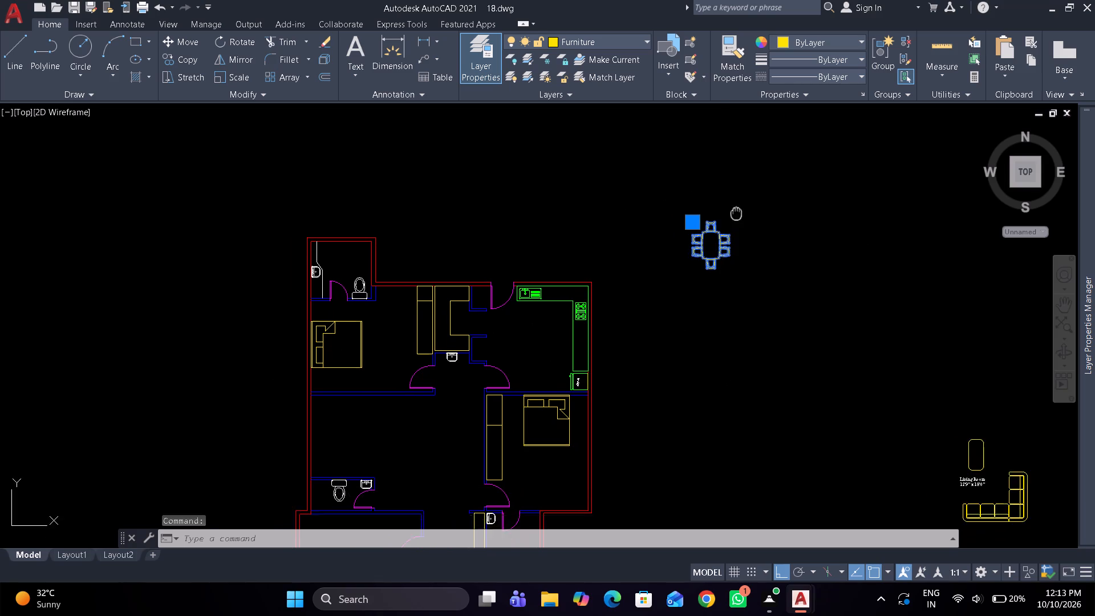
middle_drag(737, 206, 751, 156)
drag(732, 186, 699, 274)
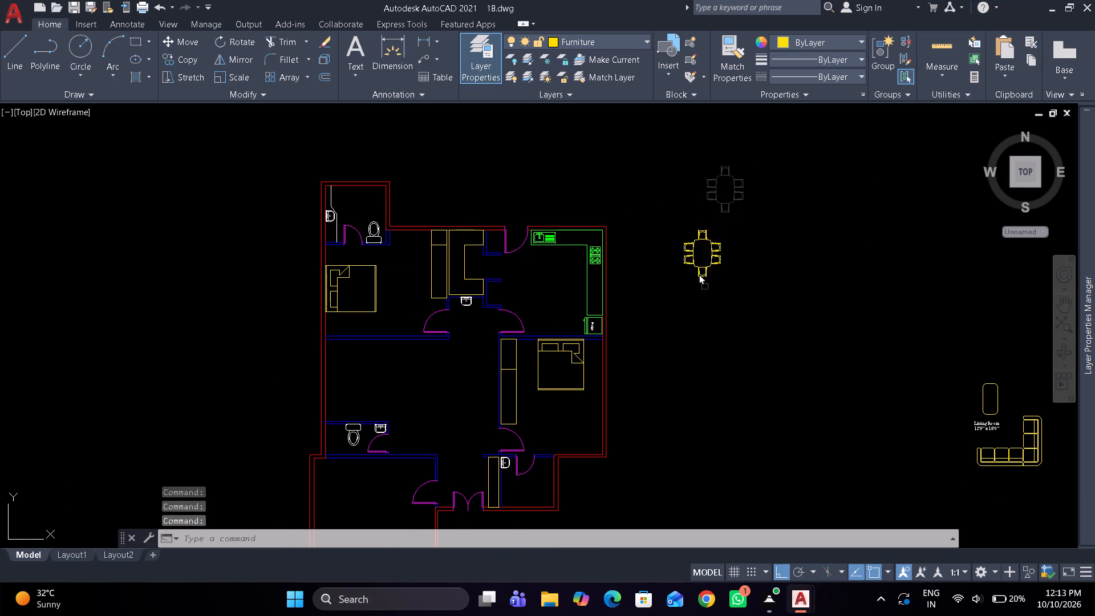
drag(699, 274, 474, 392)
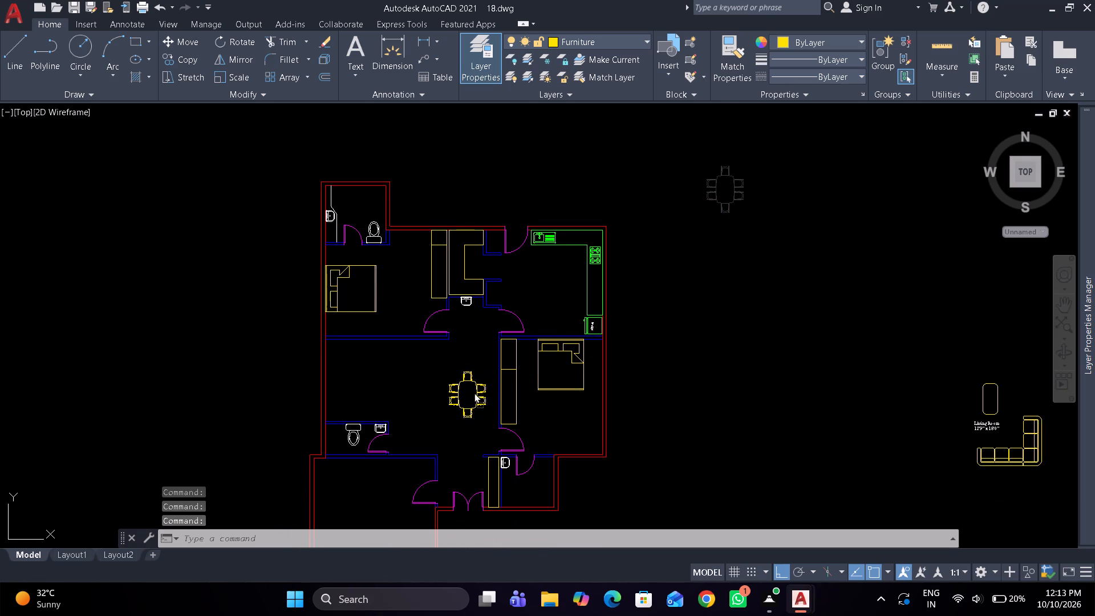
drag(474, 392, 473, 393)
Move the L-shaped sofa, coffee table and Living Room label together into the lower-left room of the plan.
middle_drag(524, 364, 562, 245)
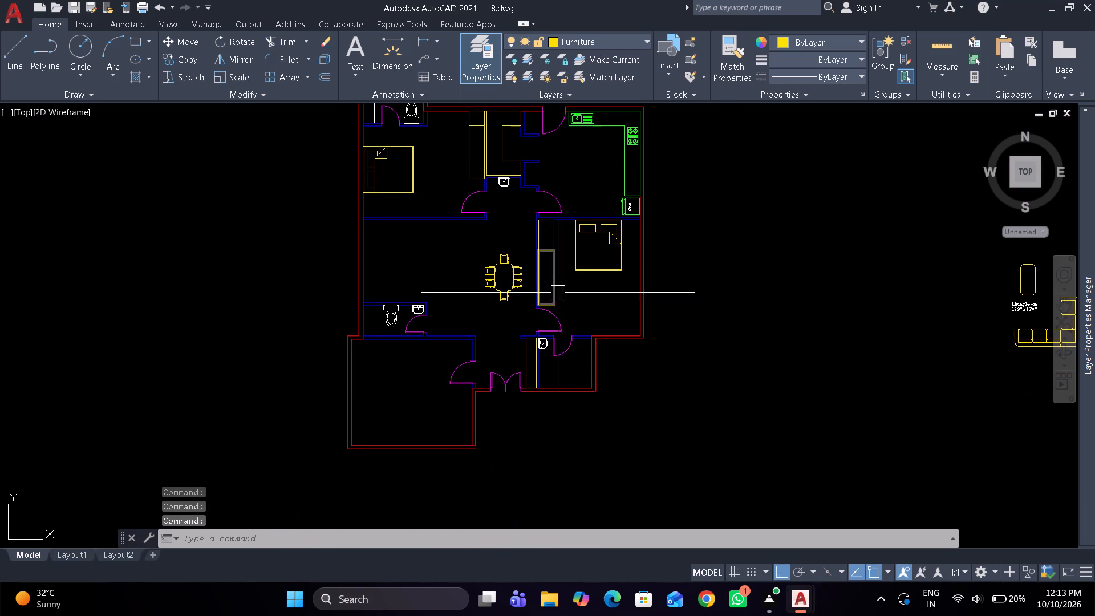
middle_drag(551, 302, 500, 330)
drag(1017, 409, 966, 333)
click(930, 289)
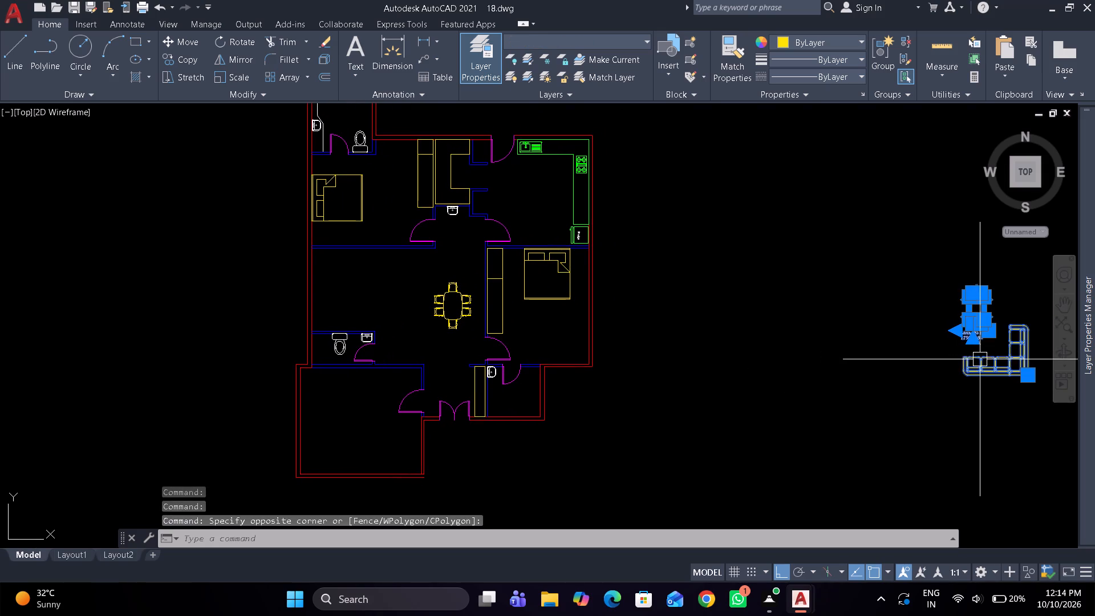
drag(982, 361, 363, 453)
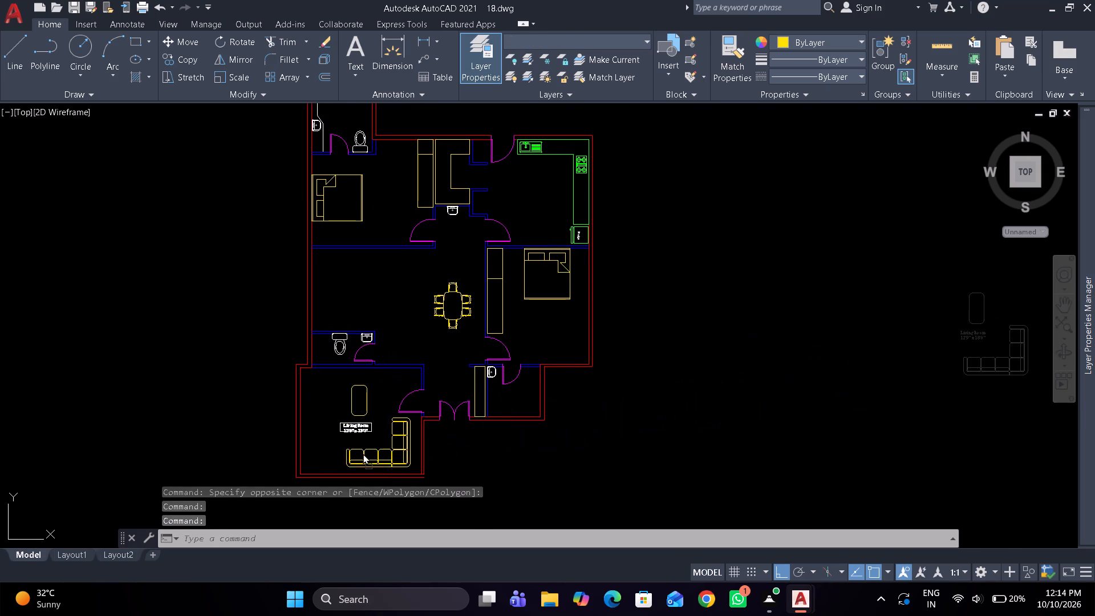
drag(363, 453, 371, 457)
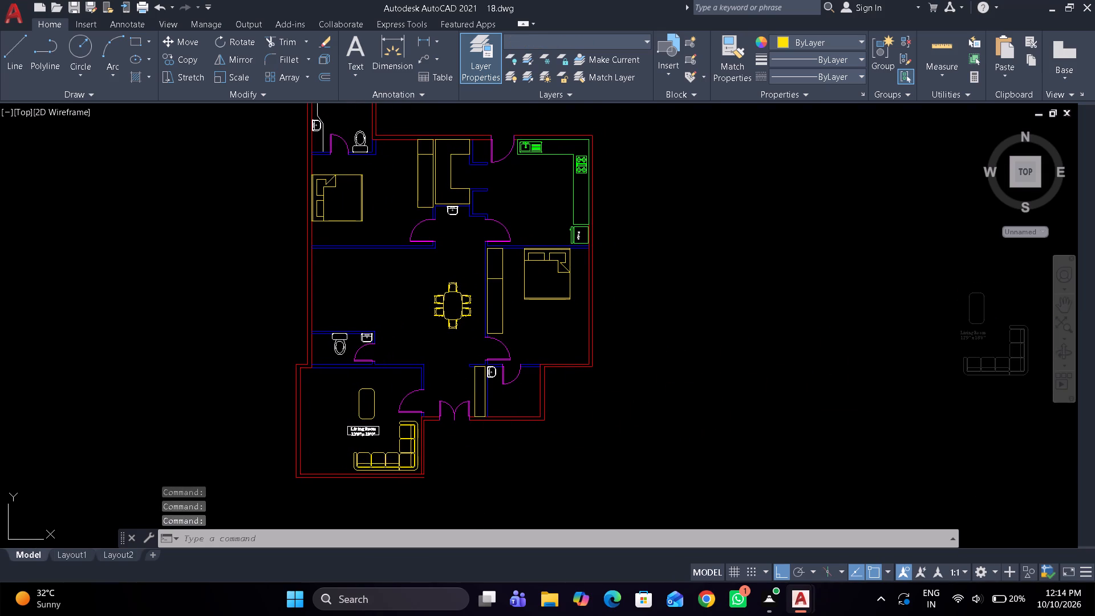
Fillet the outer and inner red wall lines at the living room's lower-right corner into sharp corners, using the Multiple option.
scroll(372, 457, up, 2)
middle_drag(376, 438, 394, 346)
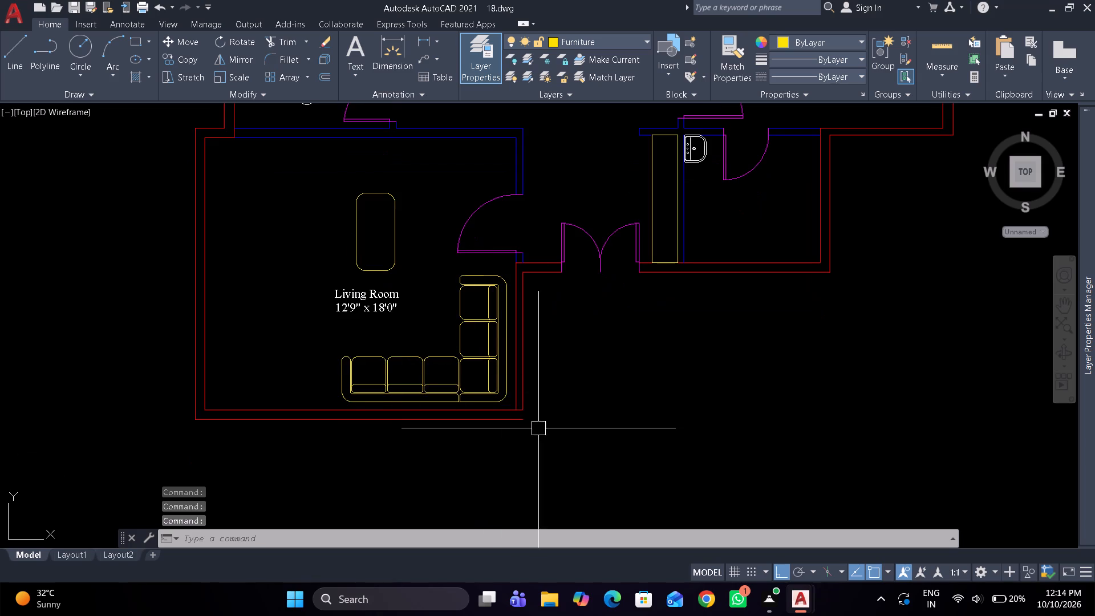
scroll(558, 435, up, 2)
text(f)
key(space)
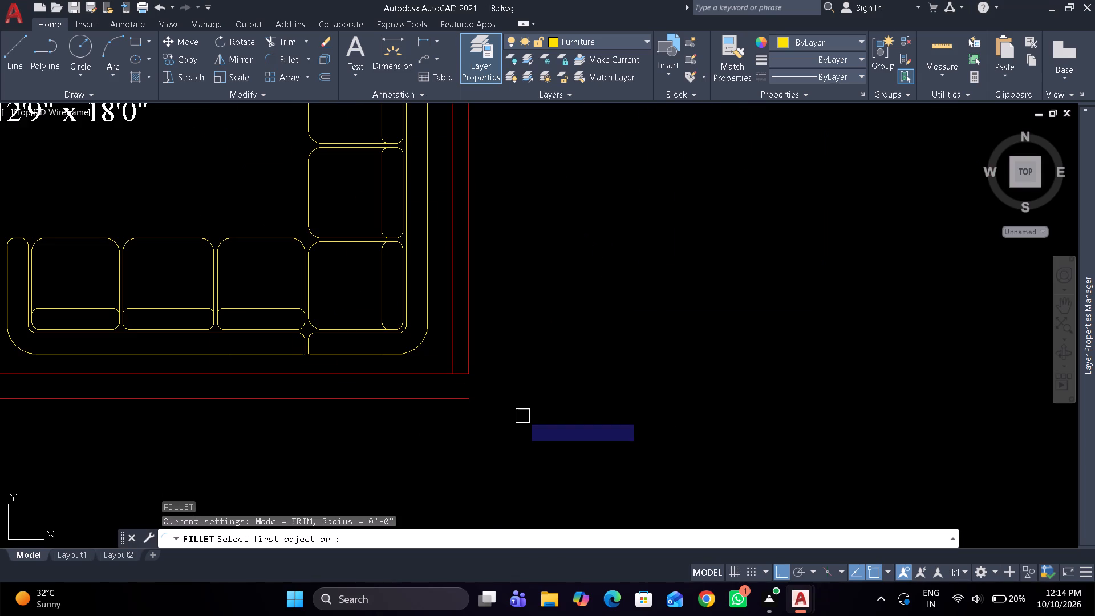
text(m)
key(space)
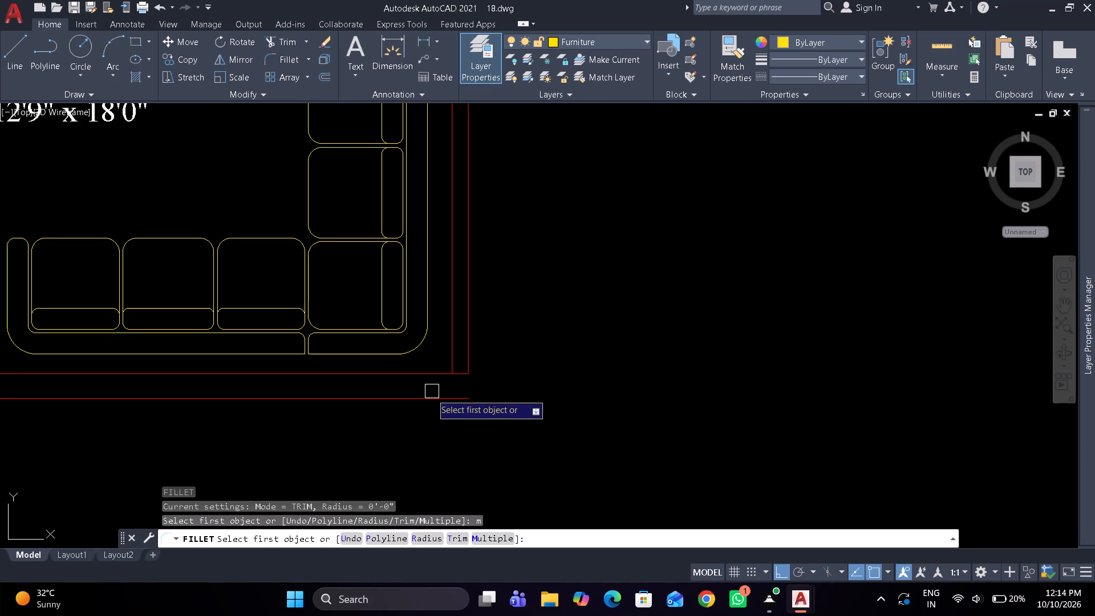
drag(430, 399, 469, 396)
click(470, 350)
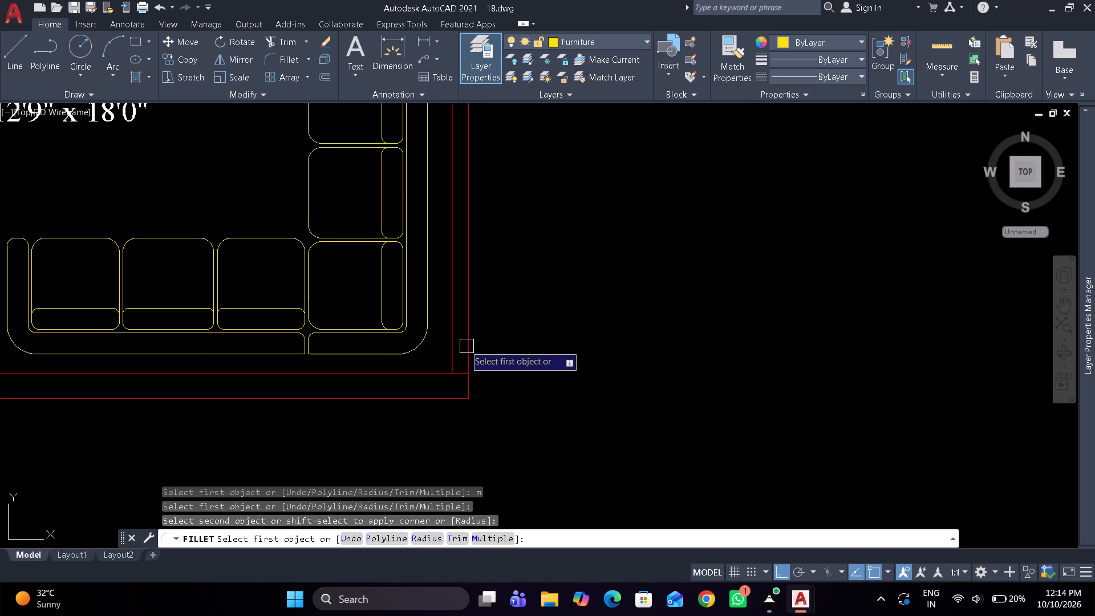
click(457, 334)
click(421, 370)
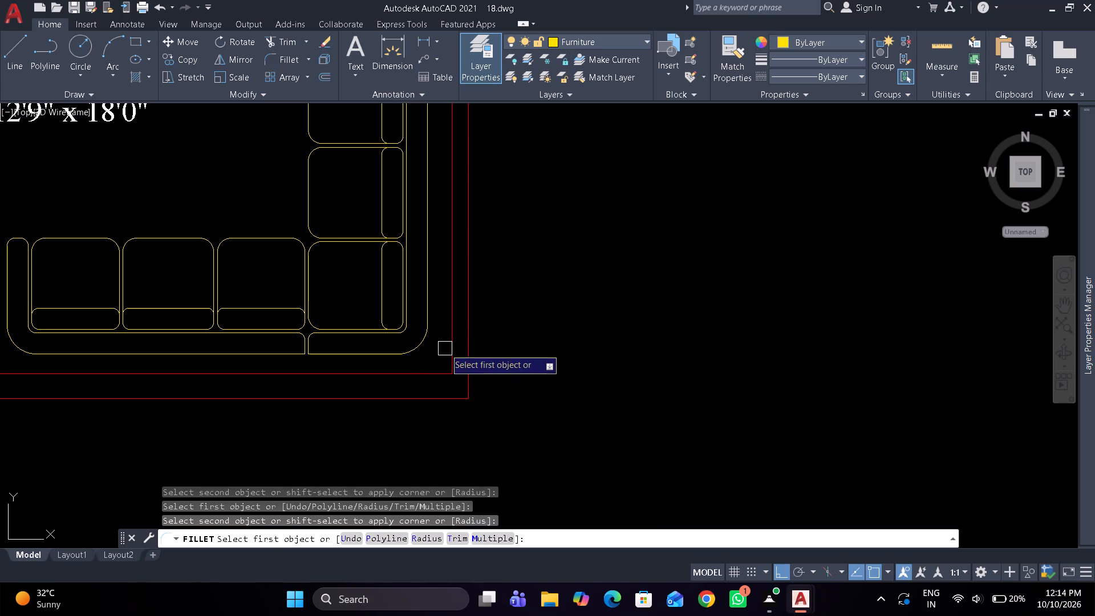
key(Escape)
Rotate a copy of the L-shaped sofa 180° about a point near its centre, keeping the original.
scroll(529, 318, down, 3)
middle_drag(530, 318, 572, 355)
scroll(544, 339, up, 1)
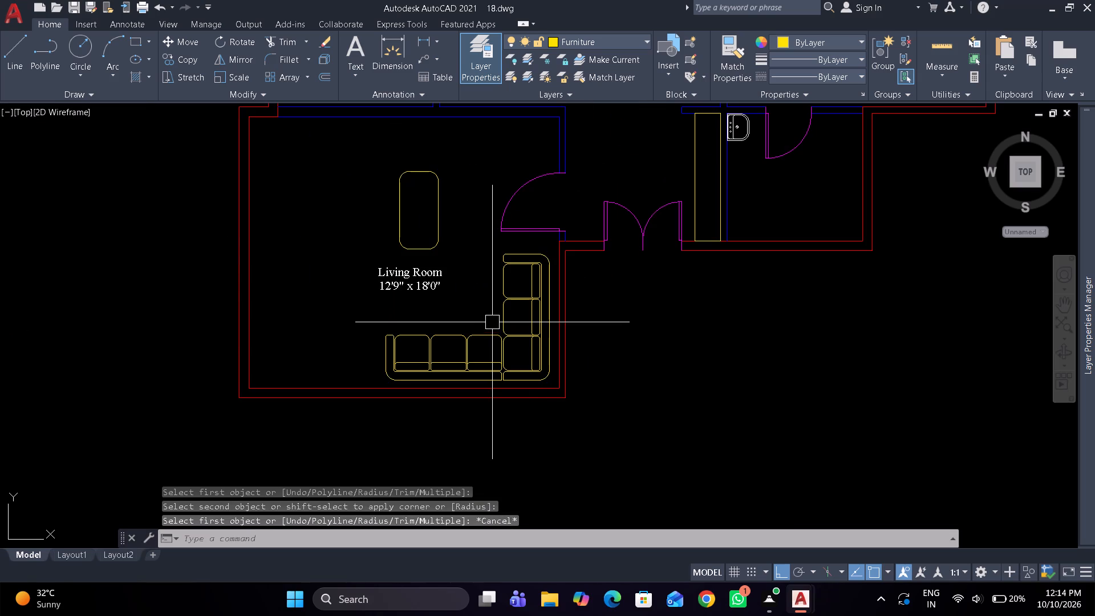
middle_drag(472, 320, 492, 363)
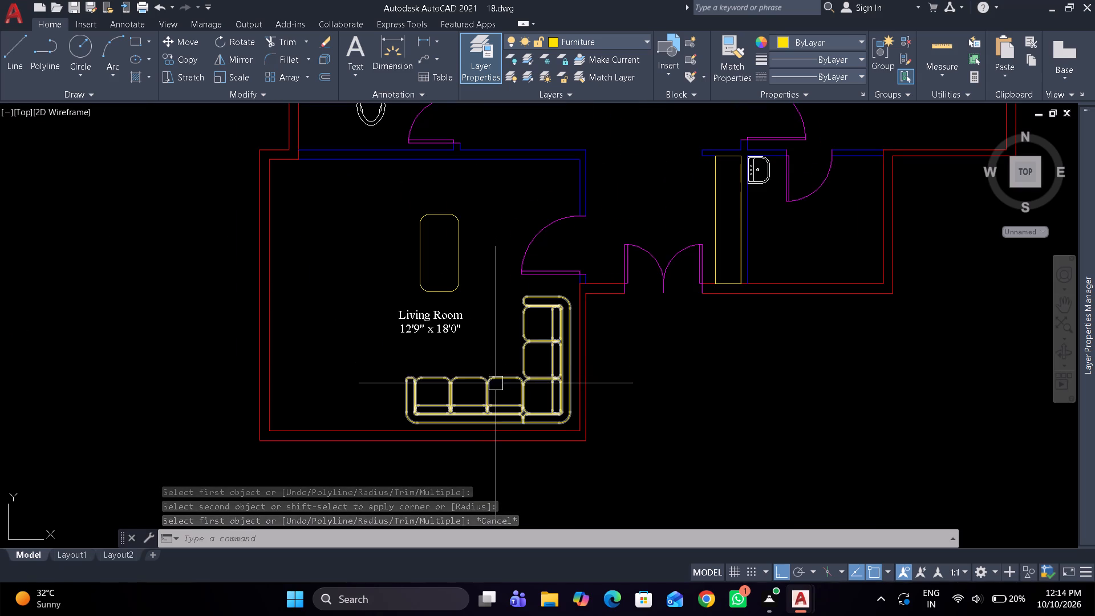
click(496, 383)
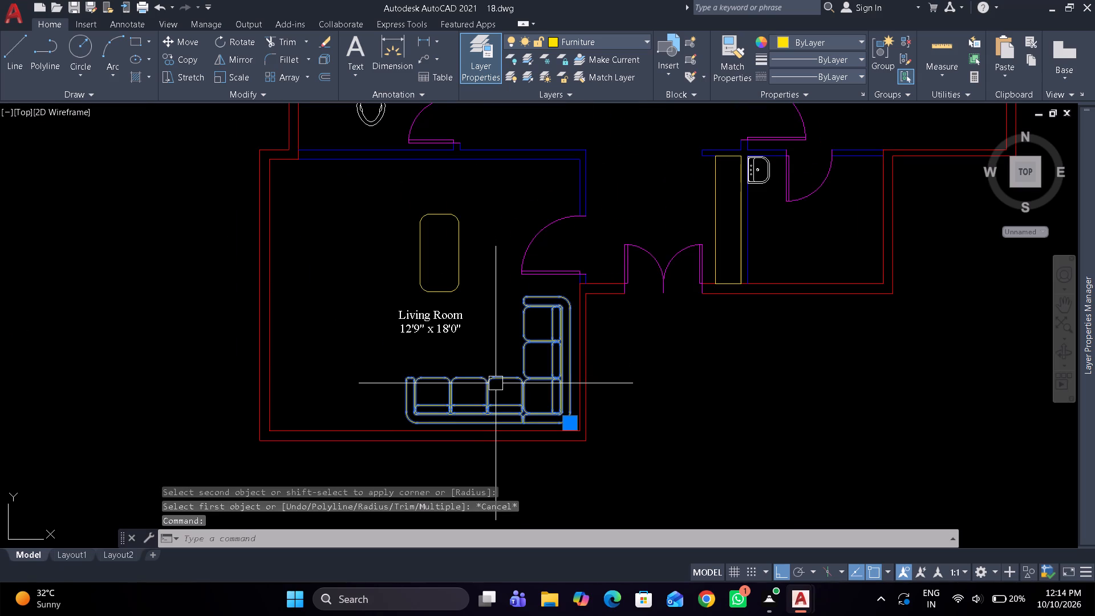
text(ro)
key(space)
click(508, 363)
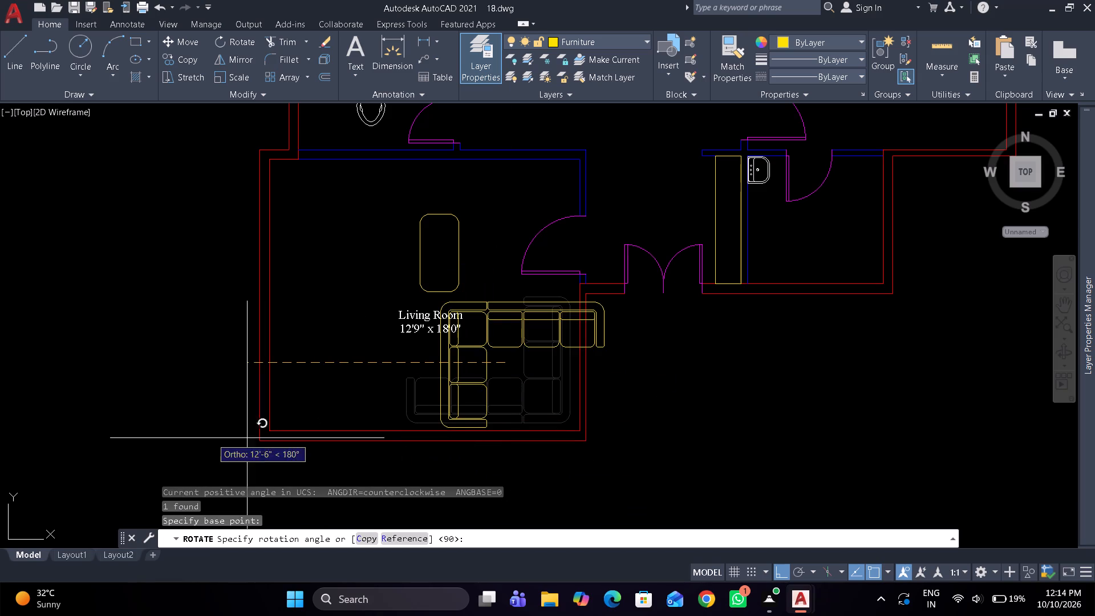
text(c)
key(space)
click(131, 416)
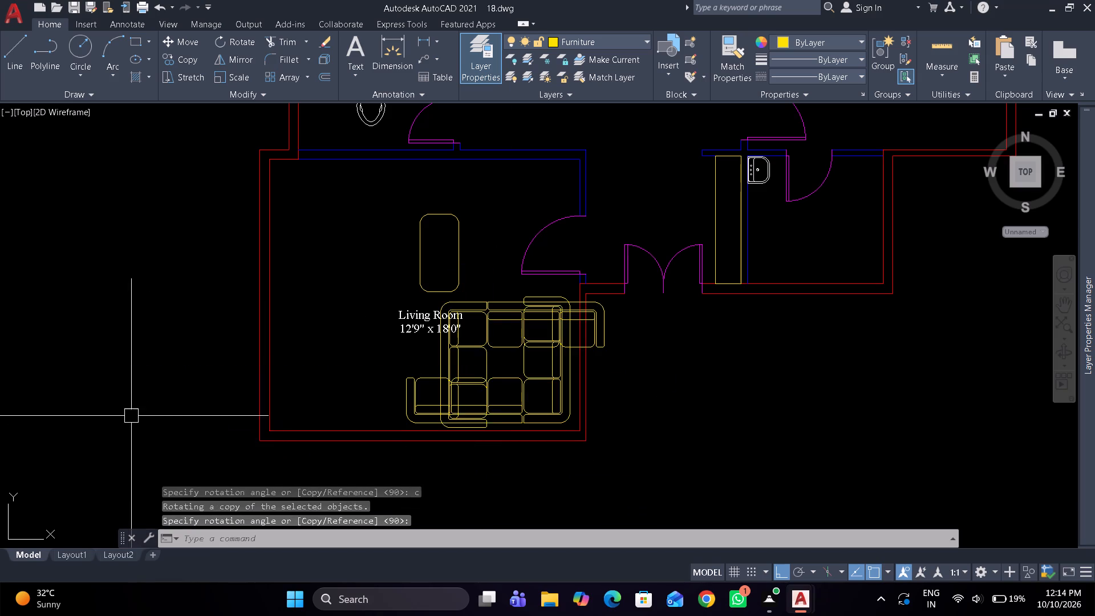
Move the rotated sofa copy into the upper-left corner of the living room, close against both walls.
click(464, 370)
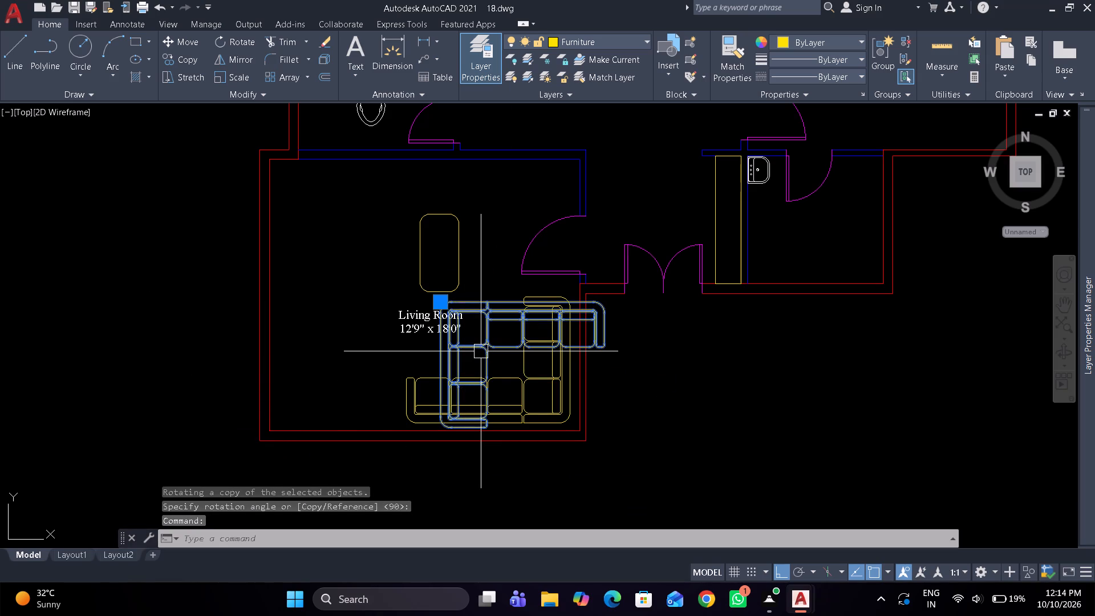
drag(481, 351, 319, 218)
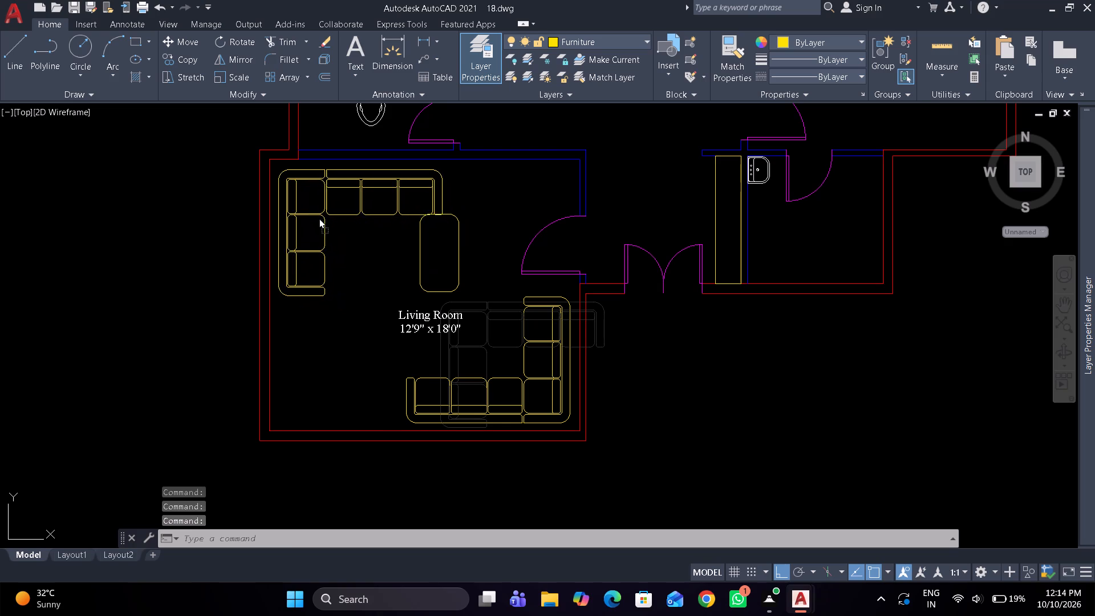
drag(319, 218, 315, 212)
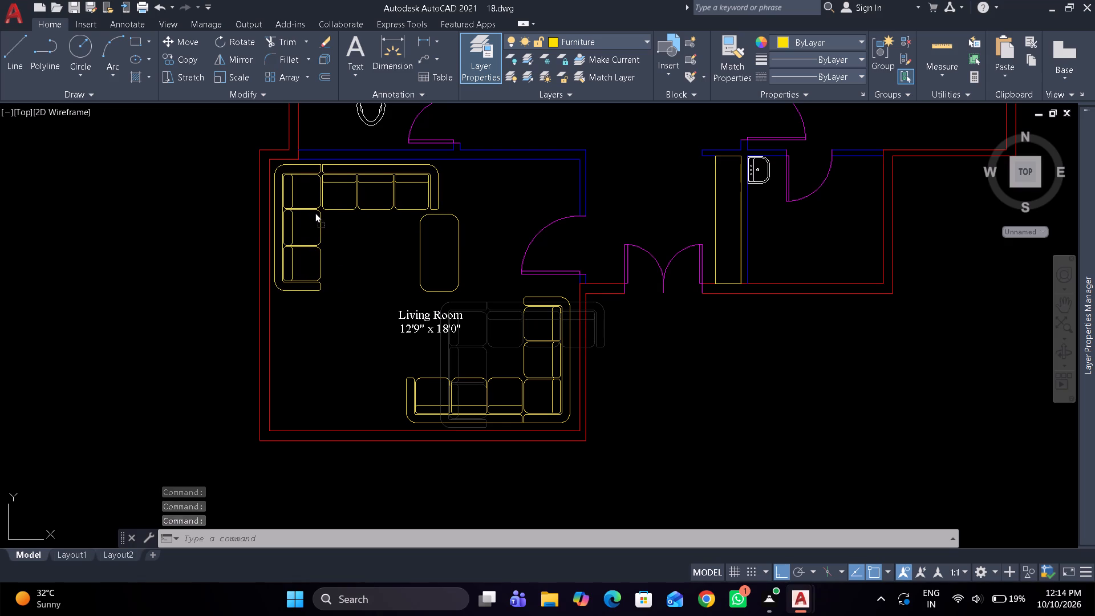
drag(315, 212, 312, 215)
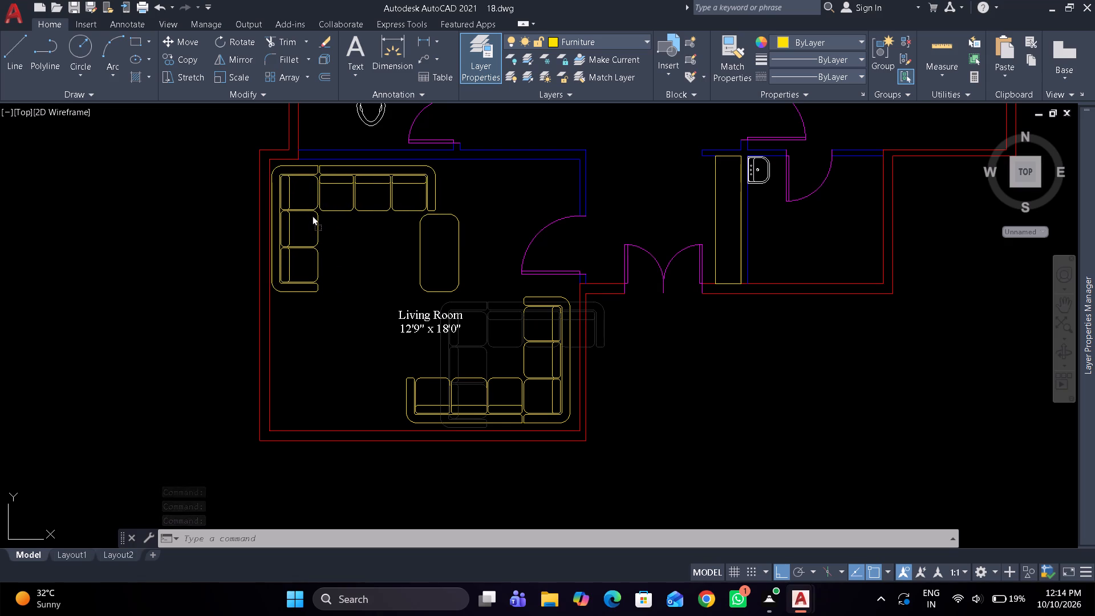
drag(312, 215, 312, 211)
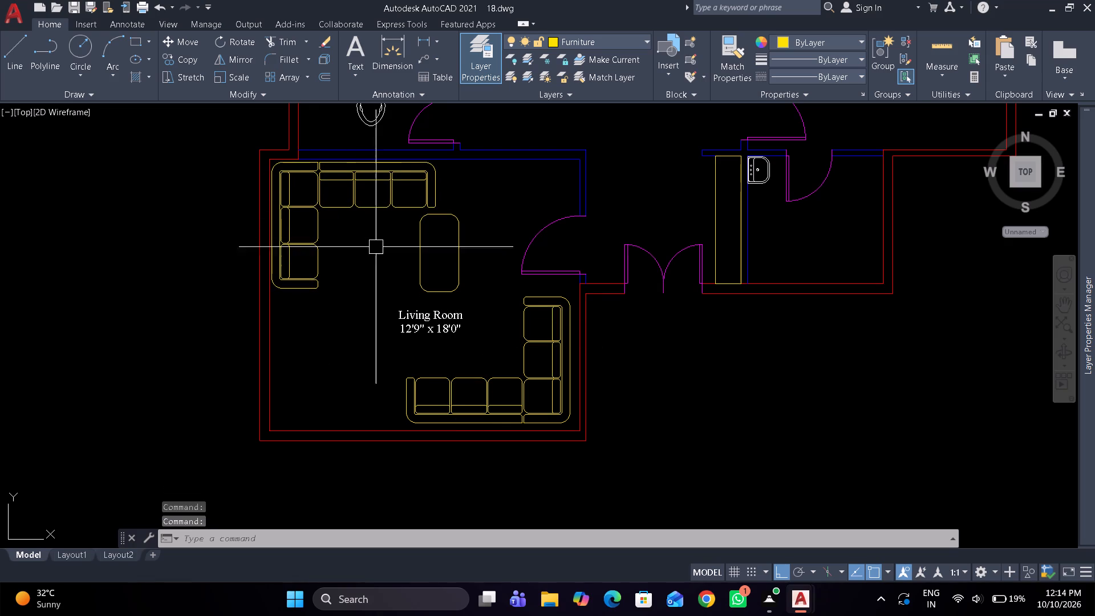
Rotate the living room's coffee table 90° about its centre so it lies horizontally.
click(415, 265)
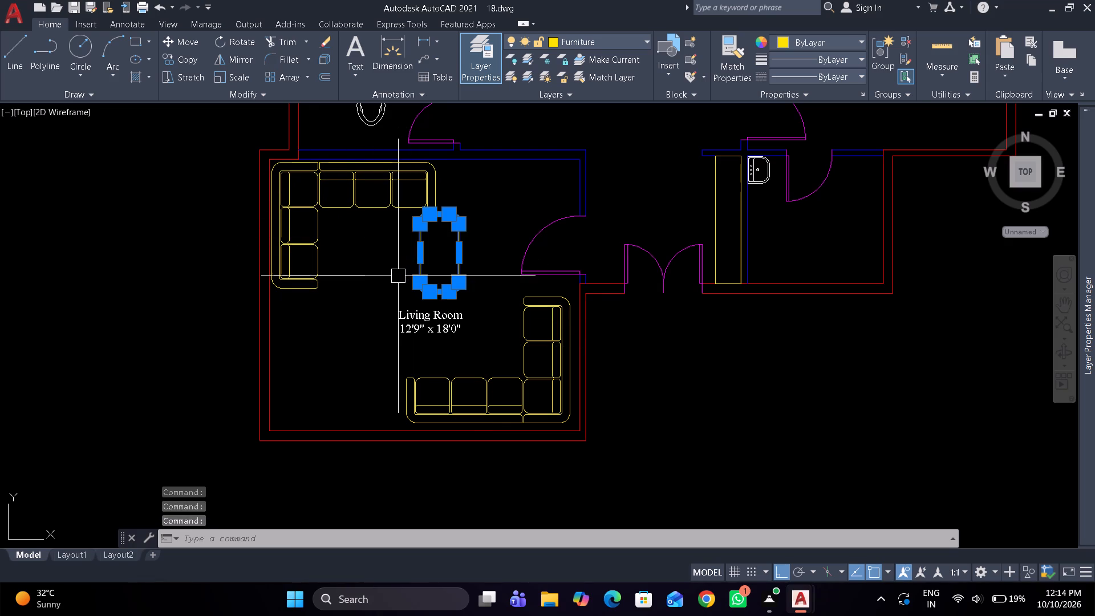
text(ro)
key(space)
scroll(428, 282, up, 1)
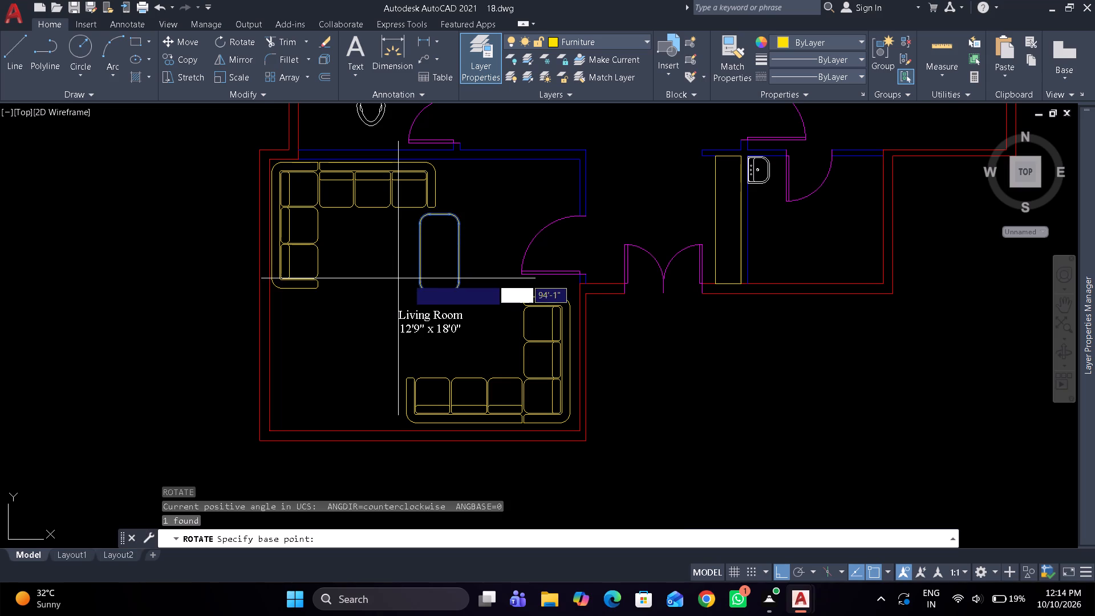
drag(444, 233, 468, 210)
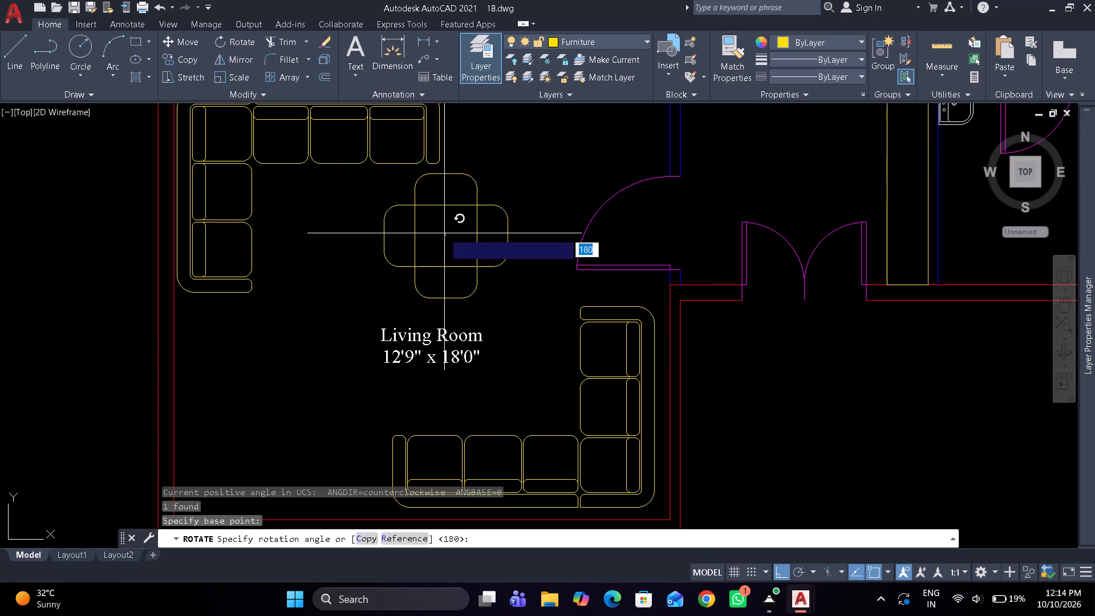
click(479, 148)
Move the coffee table down between the two sofas, just above the Living Room label.
click(484, 200)
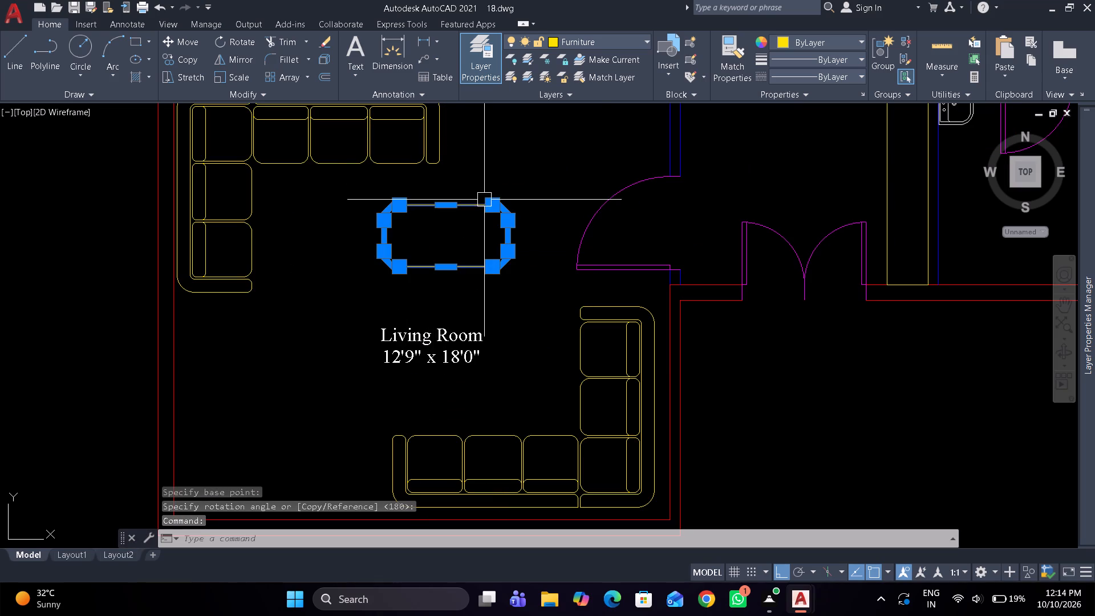
drag(472, 265, 454, 277)
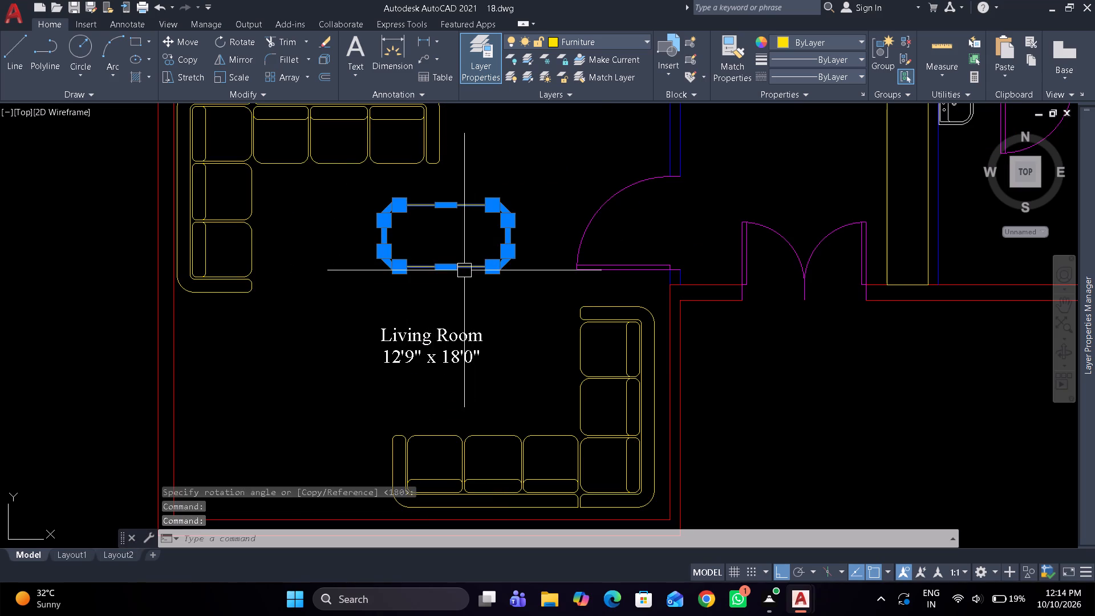
drag(454, 277, 443, 315)
scroll(447, 277, down, 1)
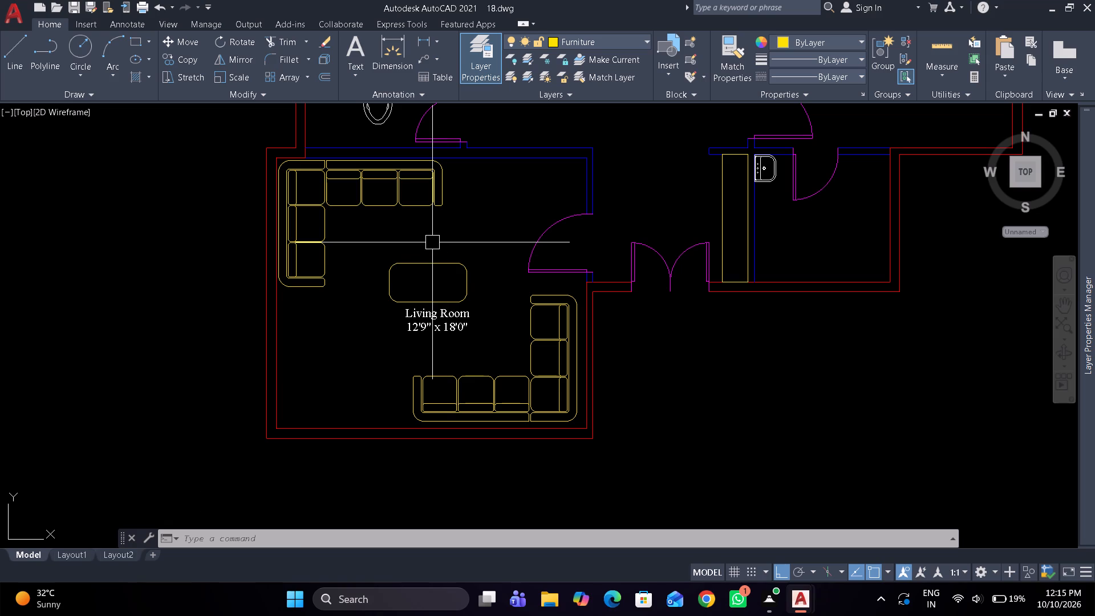
Look over the whole furnished floor plan, from the living room up to the kitchen and bedrooms.
scroll(442, 240, down, 1)
middle_drag(443, 240, 417, 257)
scroll(417, 257, up, 1)
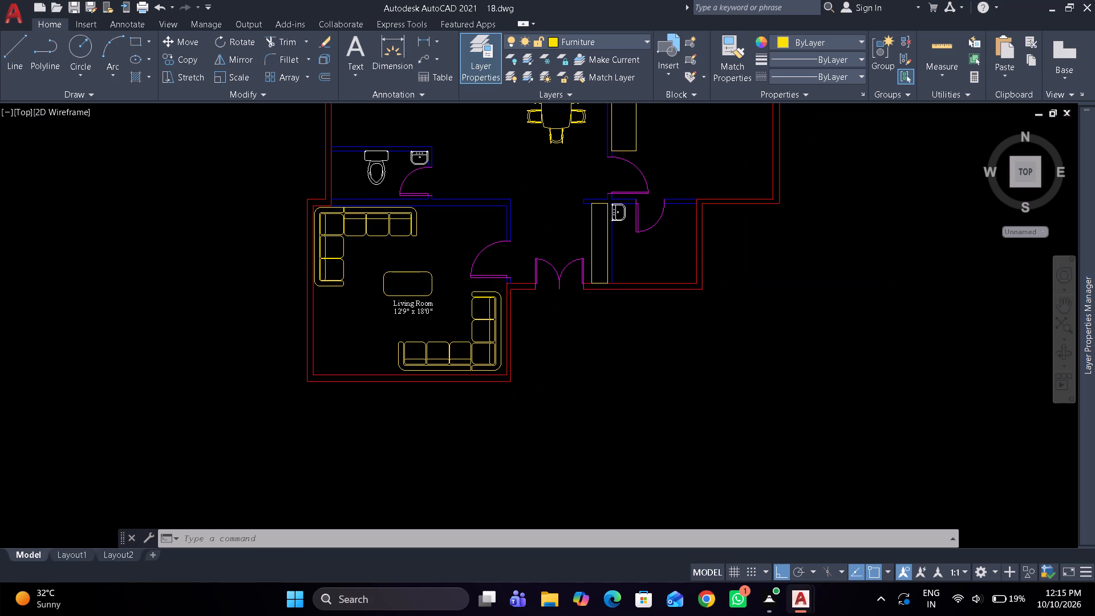
scroll(456, 258, down, 2)
middle_drag(456, 258, 443, 268)
scroll(443, 268, up, 1)
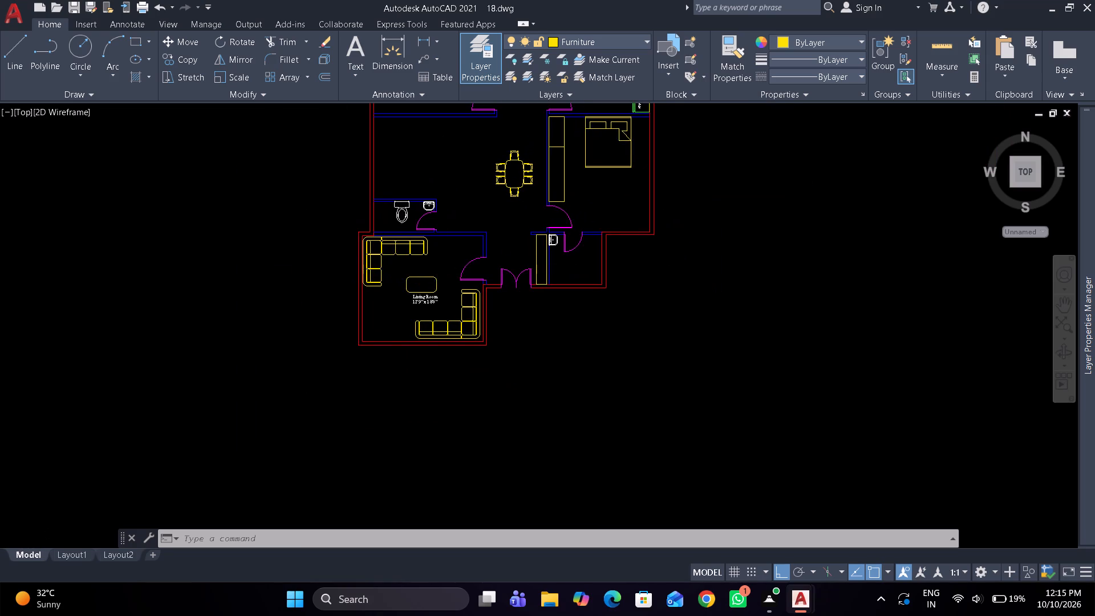
middle_click(443, 268)
middle_click(443, 268)
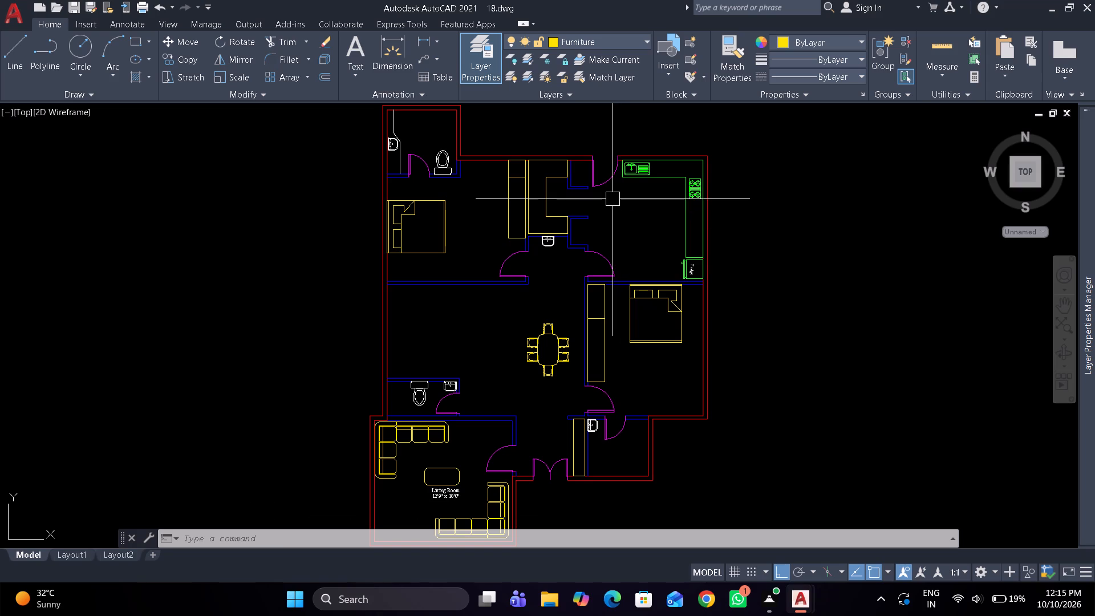
Draw a 2' by 4' rectangle in the open middle of the kitchen as an island, with its long side vertical.
scroll(670, 254, up, 1)
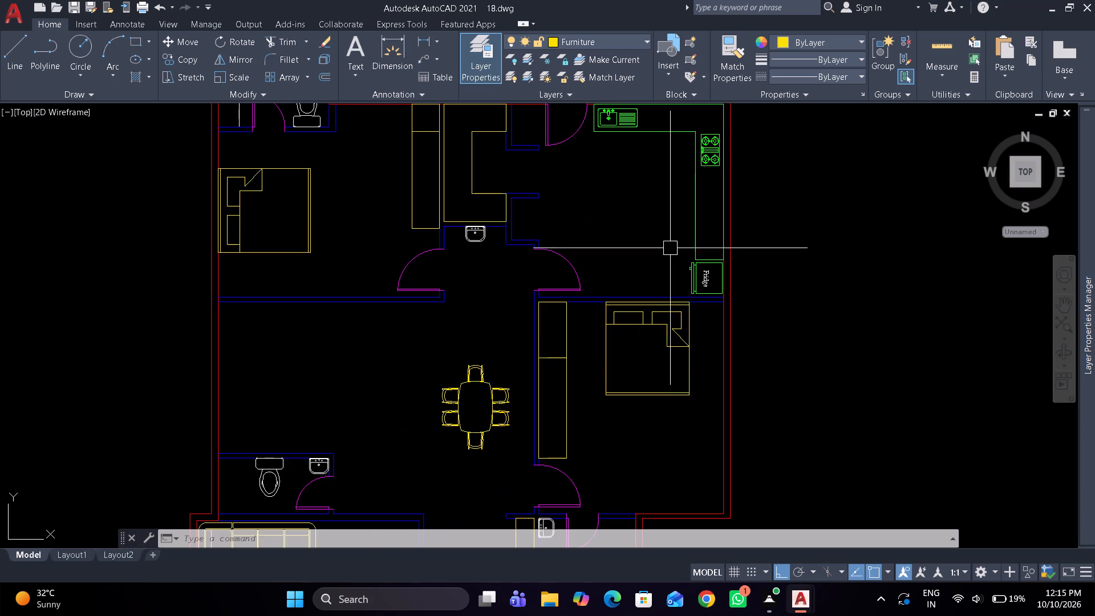
scroll(670, 247, up, 2)
middle_drag(656, 218, 659, 302)
scroll(658, 262, down, 1)
scroll(650, 291, up, 1)
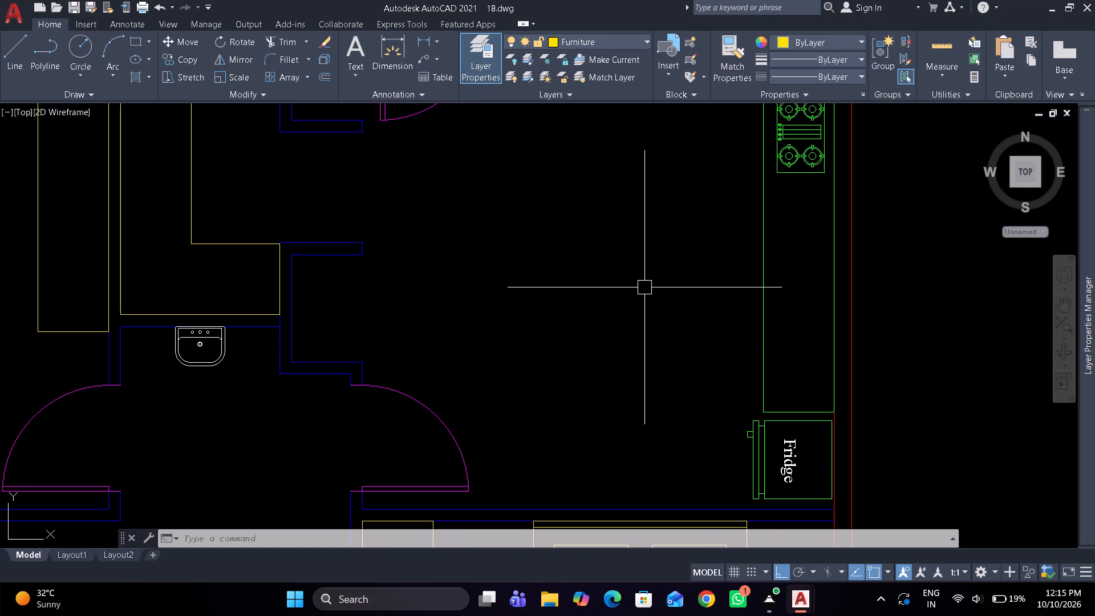
text(rec)
key(space)
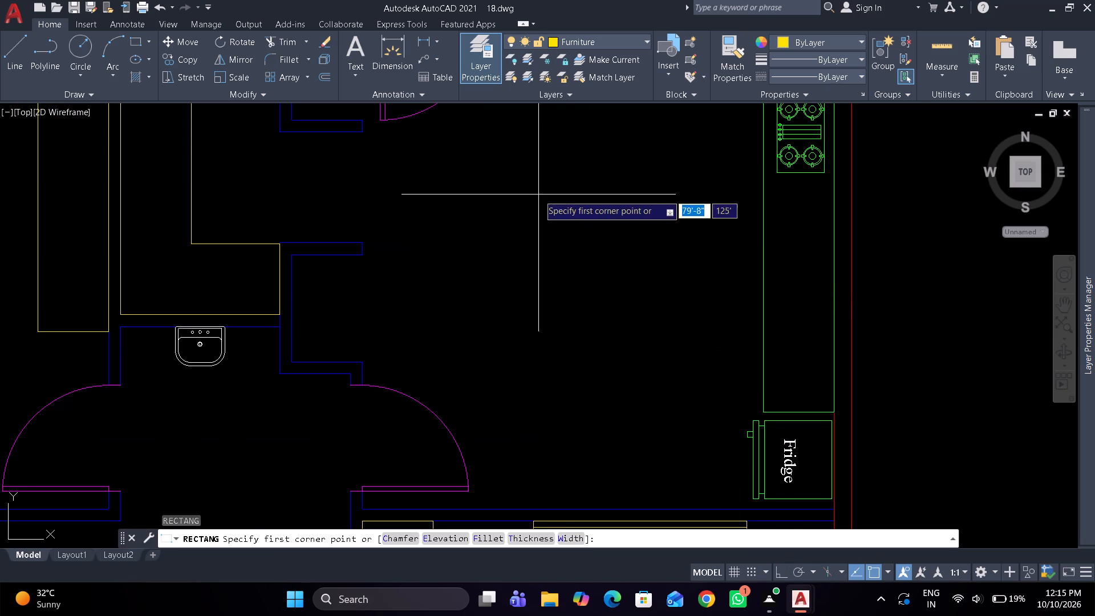
click(538, 194)
text(d)
key(space)
text(2')
key(space)
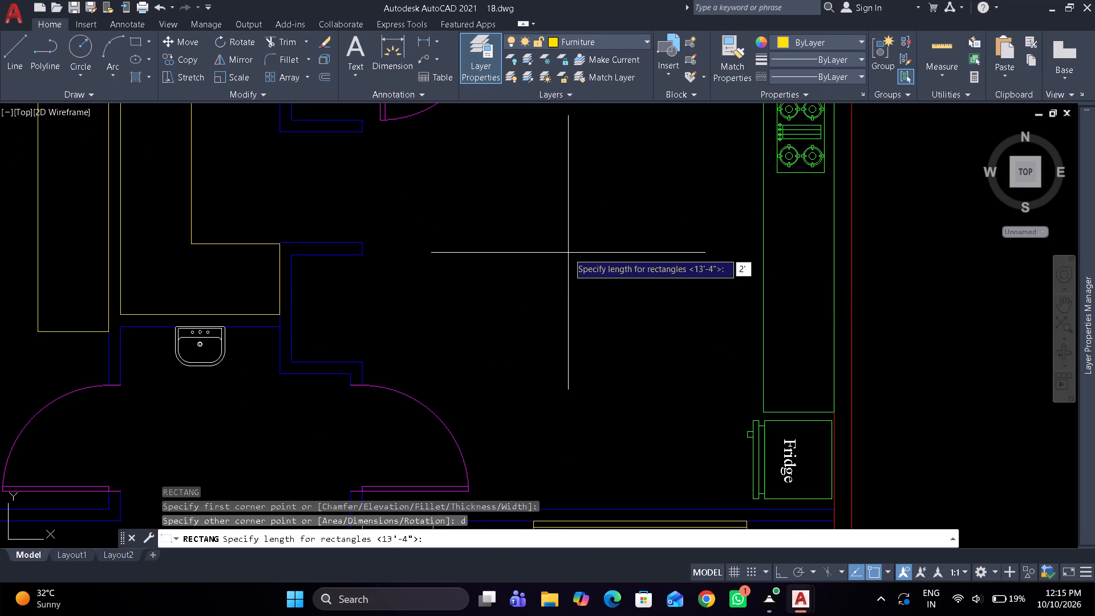
text(4')
key(space)
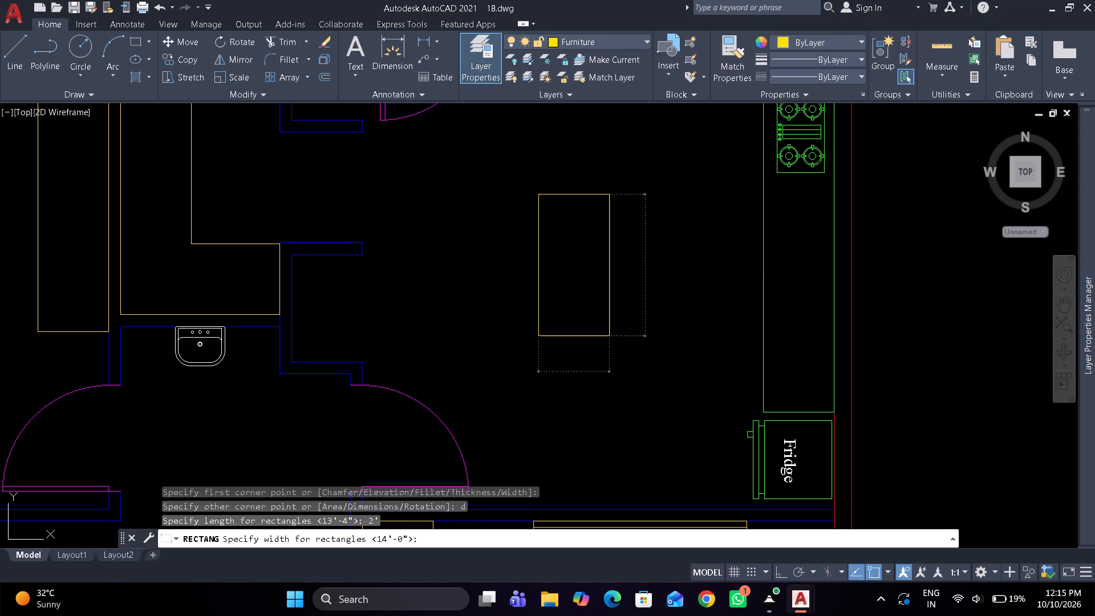
click(570, 260)
drag(570, 260, 519, 253)
click(496, 253)
key(Escape)
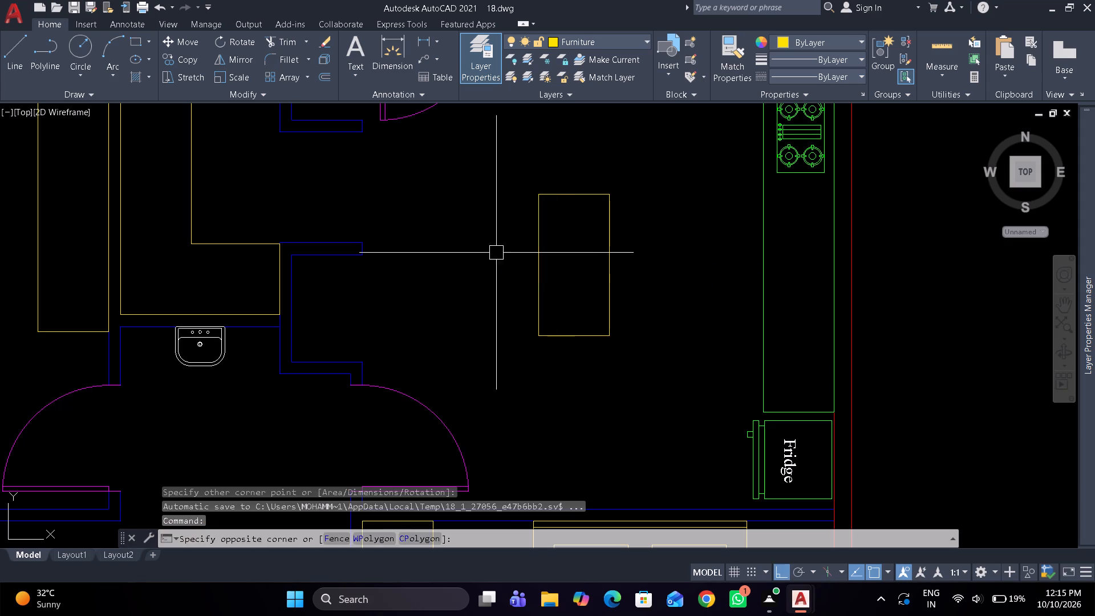
Put the kitchen island rectangle on the same green layer as the kitchen counters.
drag(555, 234, 517, 240)
click(517, 240)
click(617, 44)
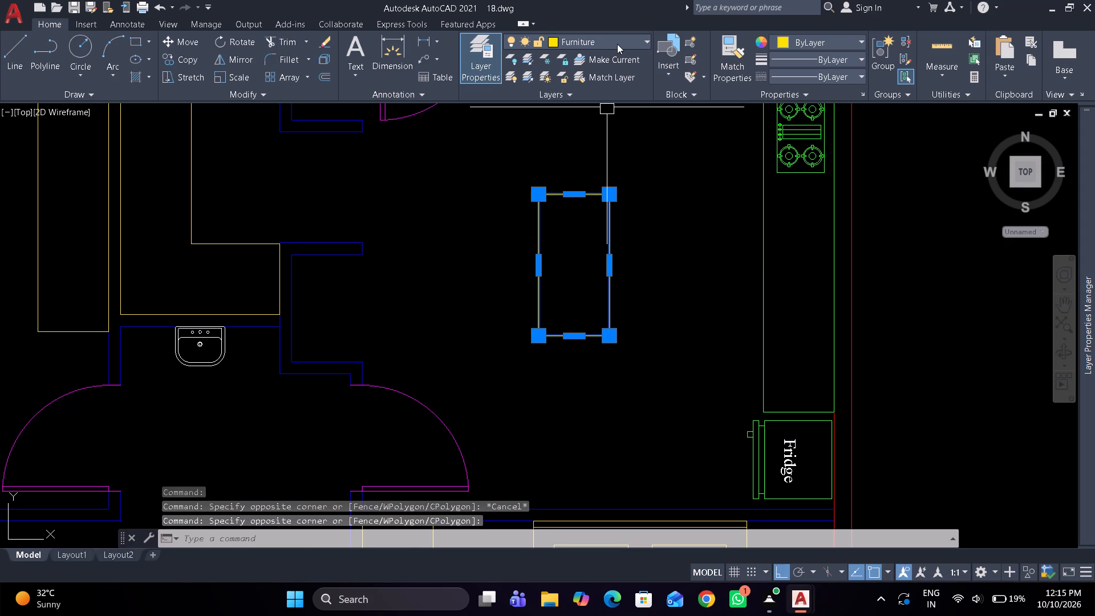
click(579, 146)
key(Escape)
Examine the island's placement in the kitchen and the layout of the remaining rooms.
scroll(579, 164, down, 2)
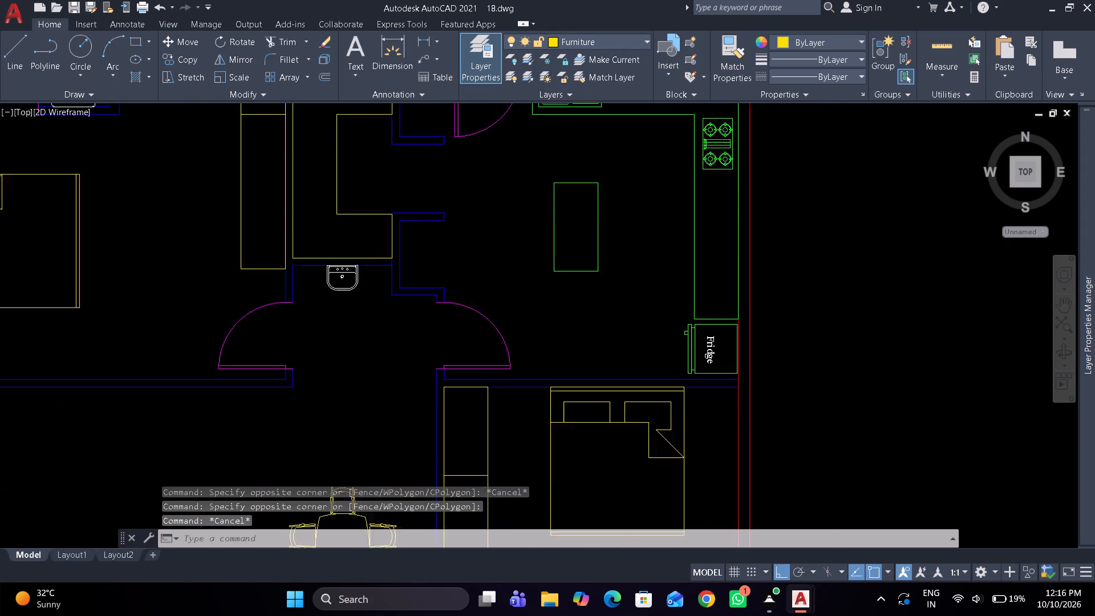
scroll(560, 189, up, 1)
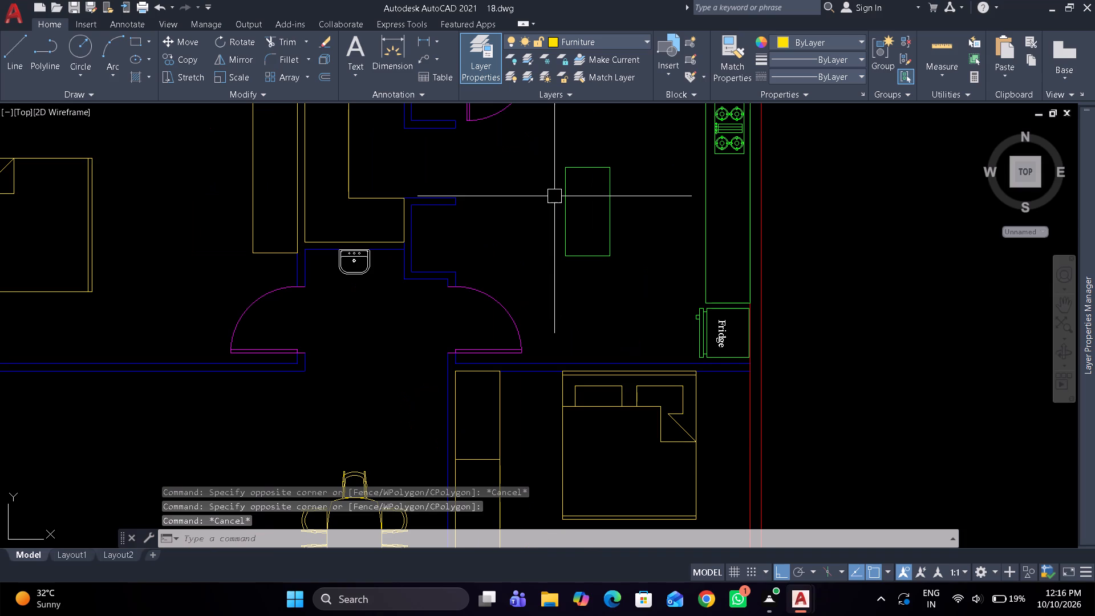
scroll(554, 196, down, 1)
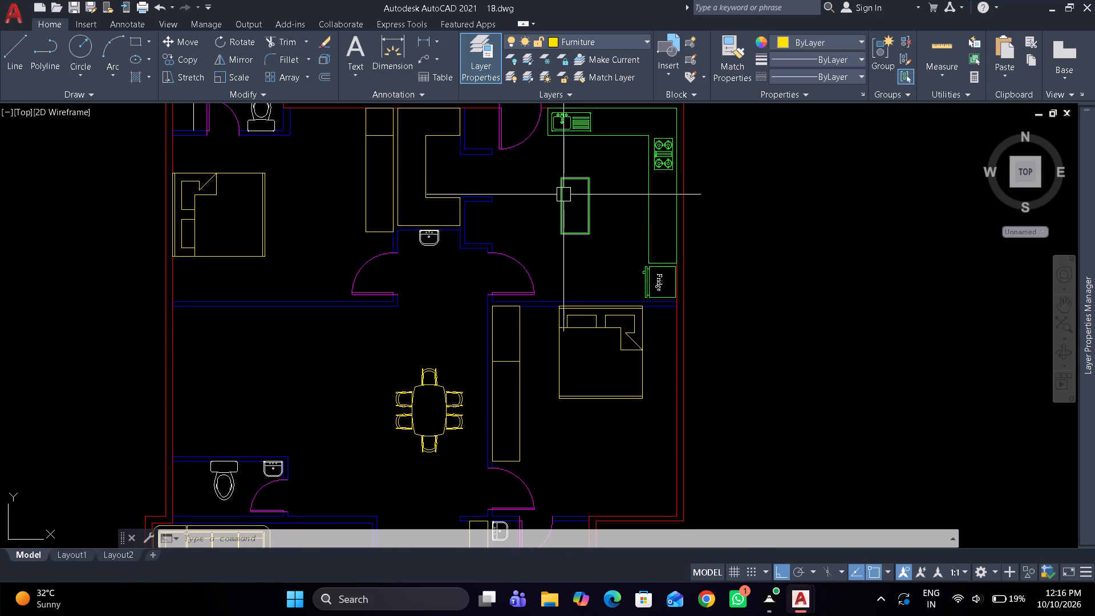
scroll(563, 196, down, 1)
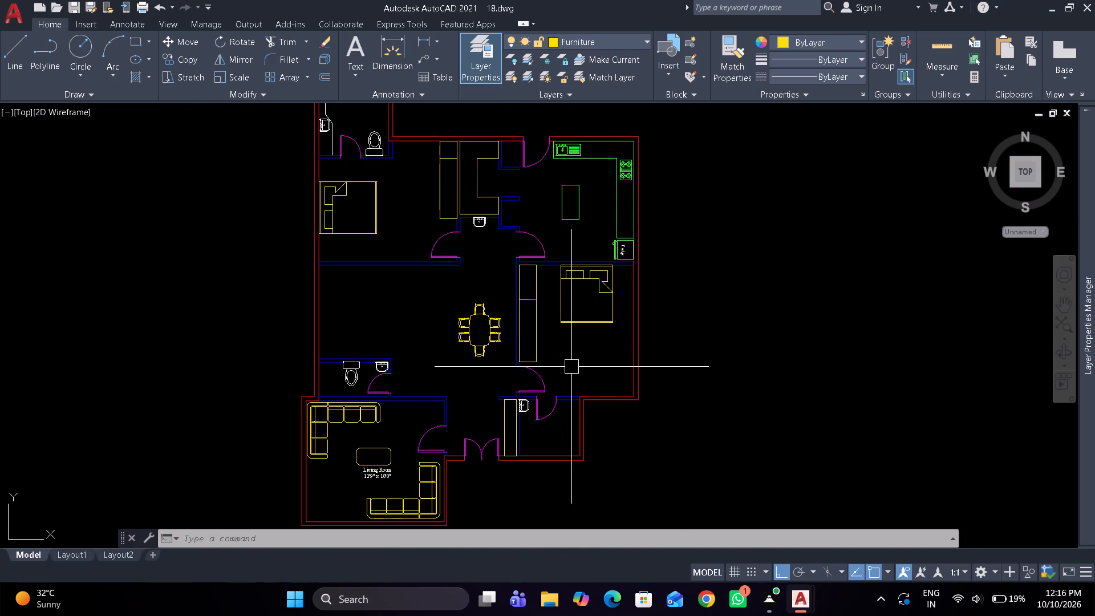
scroll(571, 367, up, 1)
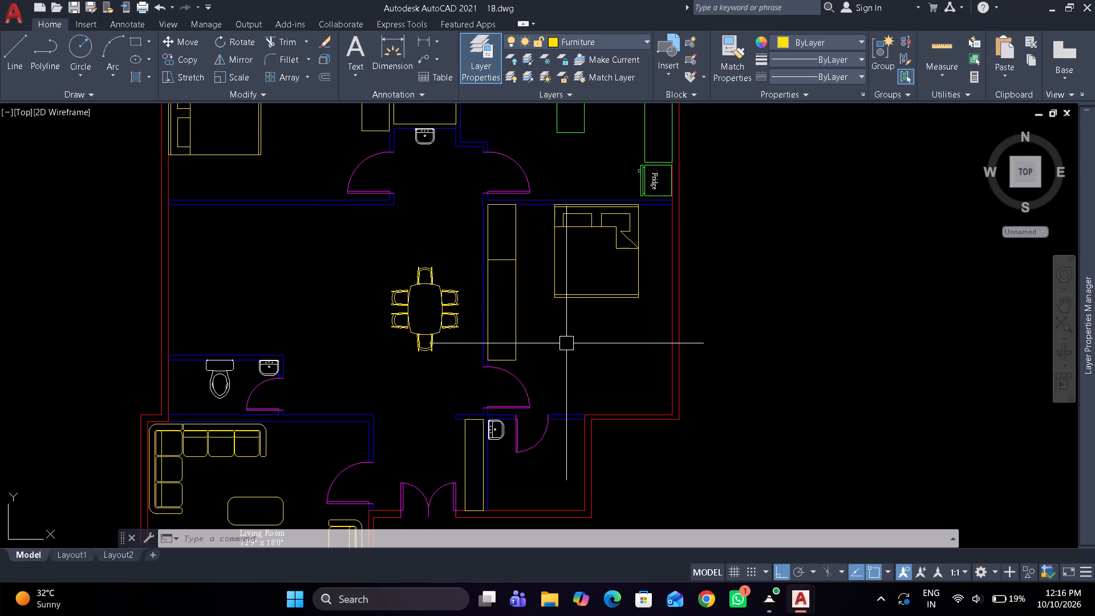
scroll(566, 343, down, 2)
middle_click(566, 343)
scroll(513, 347, up, 1)
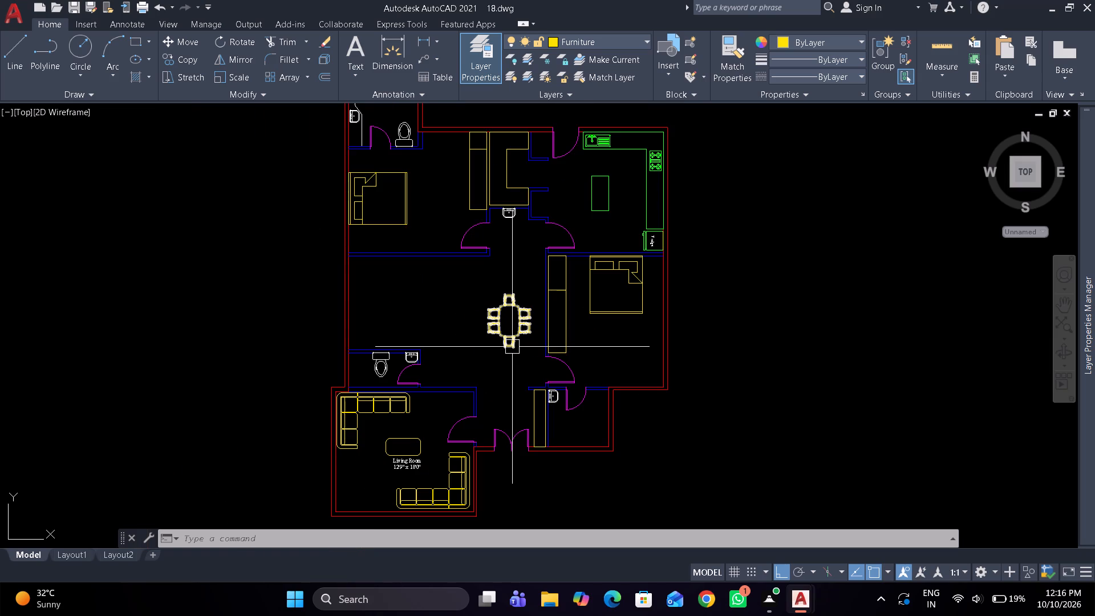
scroll(512, 348, down, 1)
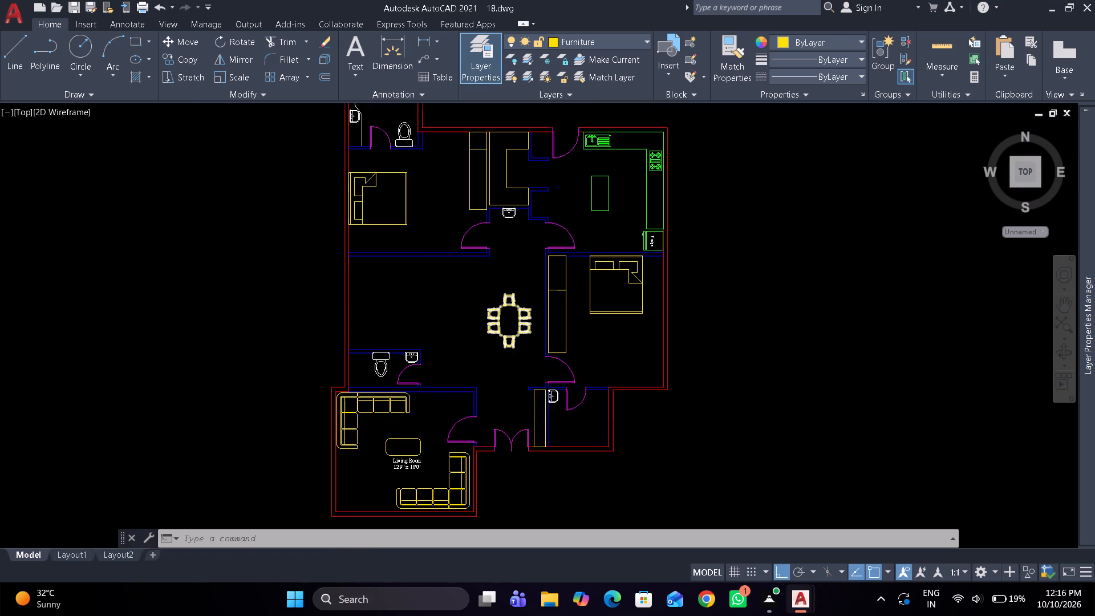
Open the Living Room label for editing and centre all of its text.
scroll(474, 415, up, 2)
scroll(413, 436, up, 1)
middle_drag(412, 436, 448, 408)
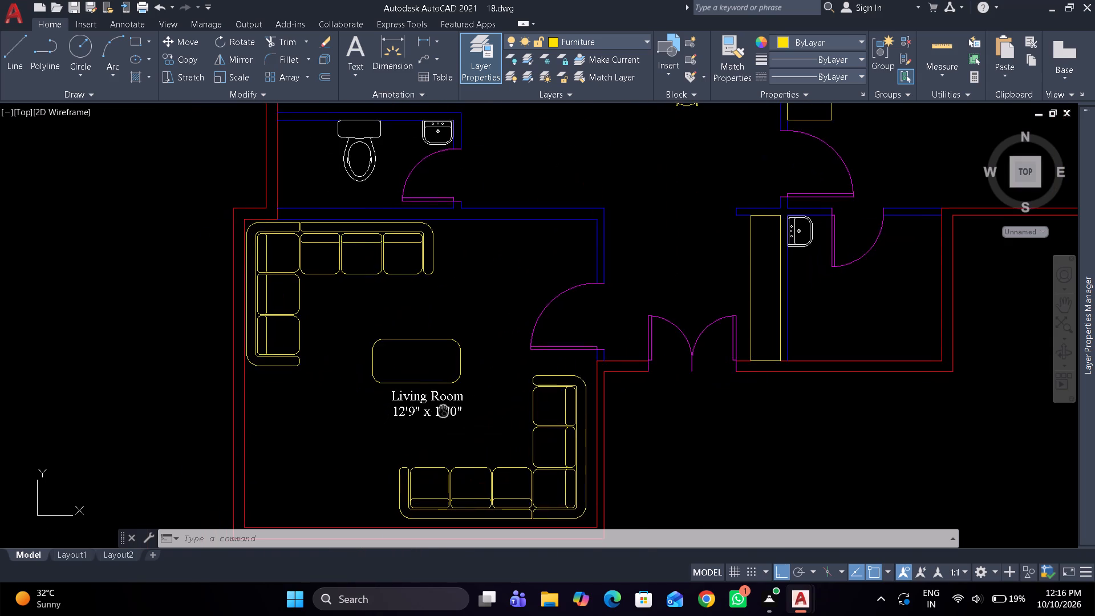
middle_drag(448, 408, 449, 407)
scroll(449, 407, up, 2)
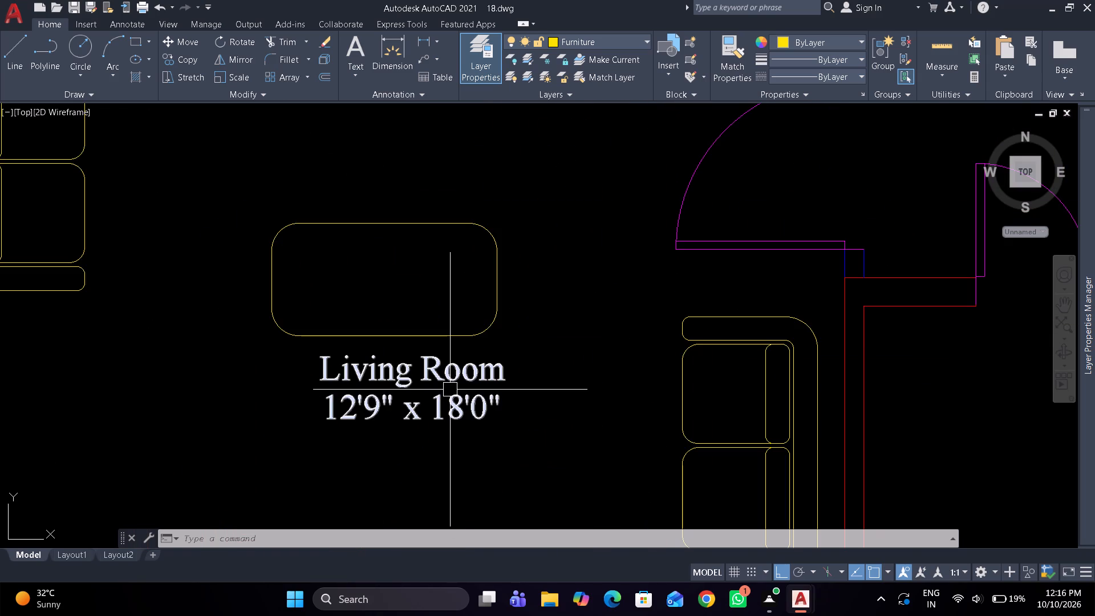
double_click(450, 378)
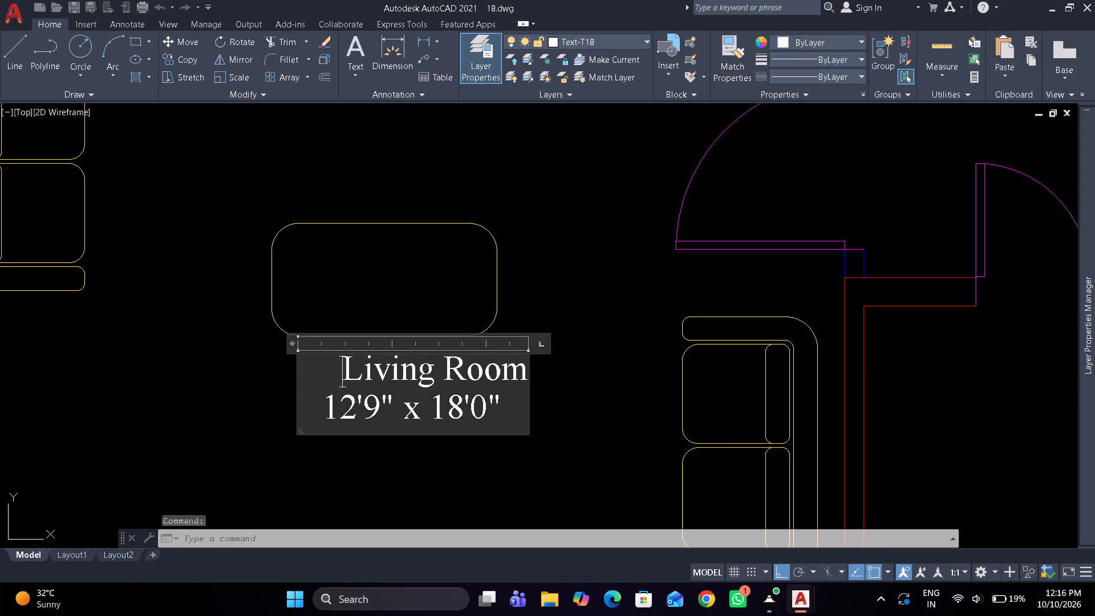
drag(319, 404, 358, 413)
key(ctrl+a)
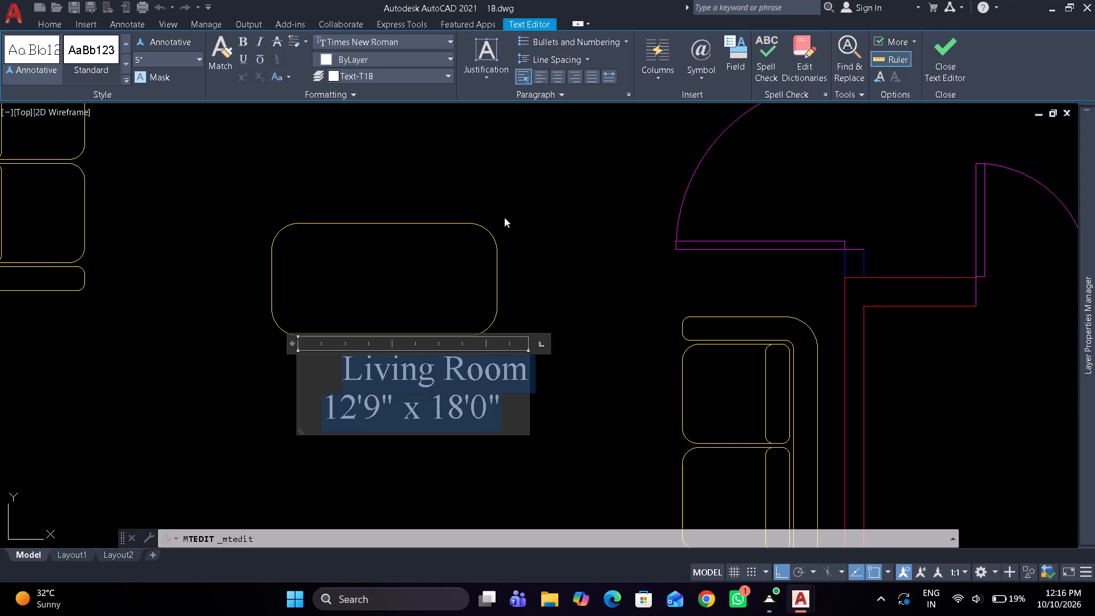
click(556, 79)
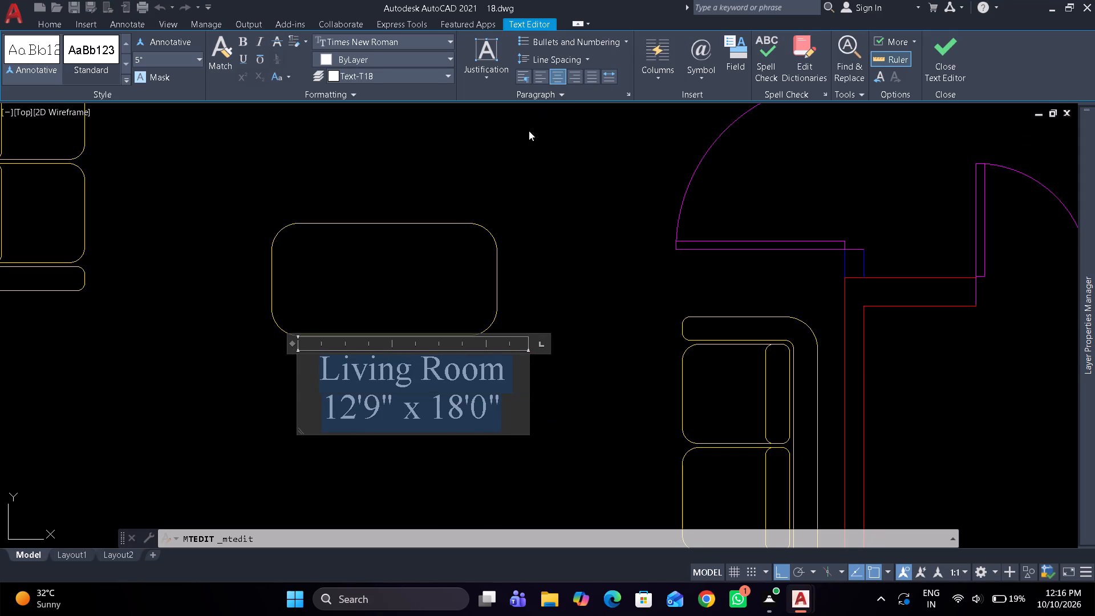
Replace the size line of the Living Room label with 16'0" x 14'0".
click(322, 412)
drag(322, 412, 366, 414)
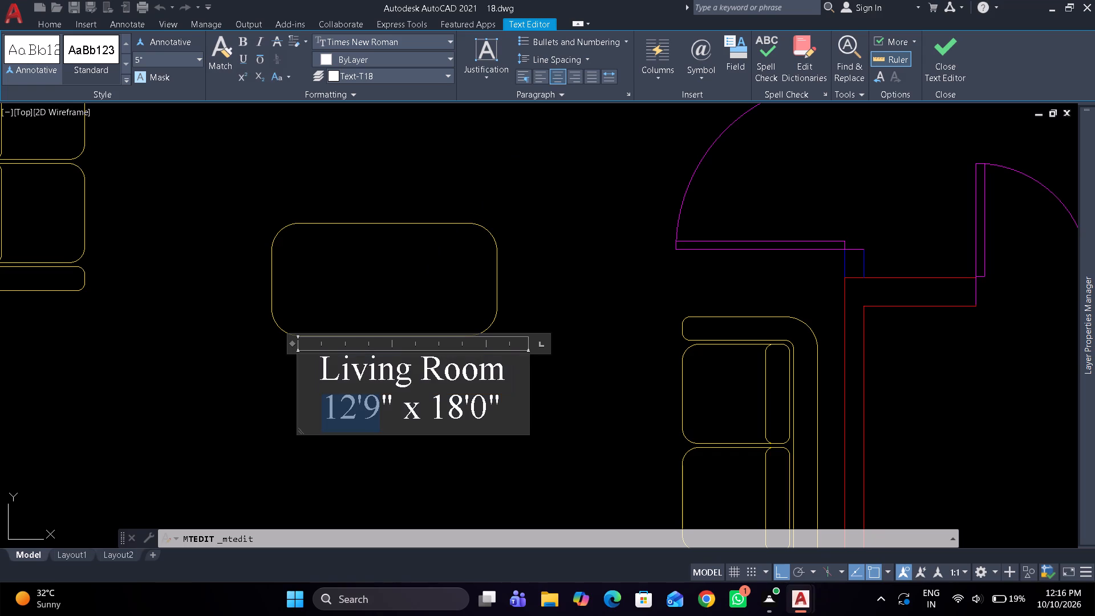
drag(366, 414, 500, 412)
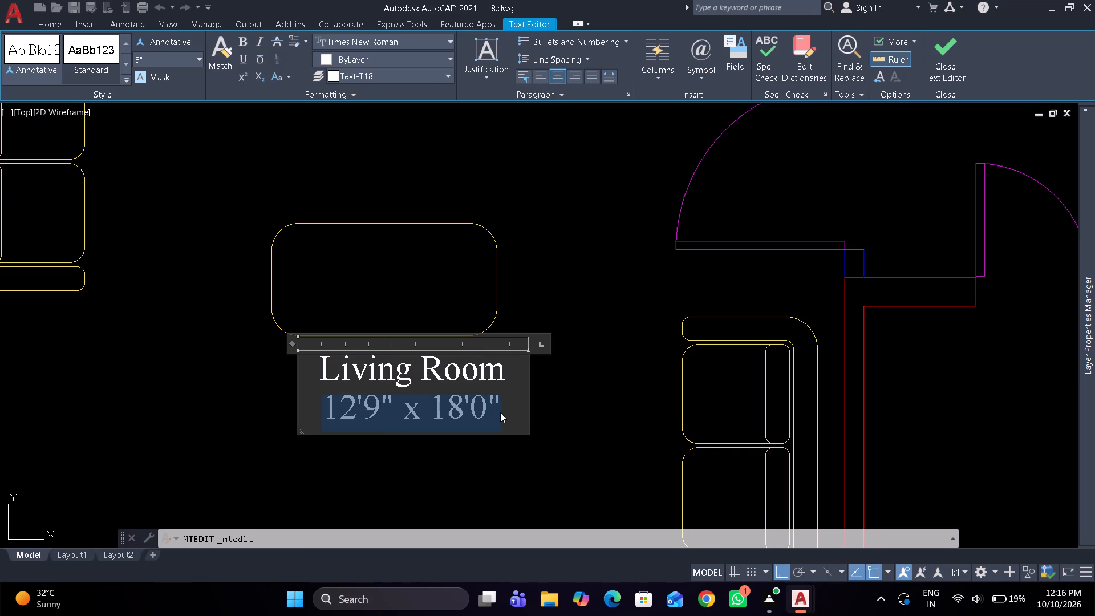
text(16')
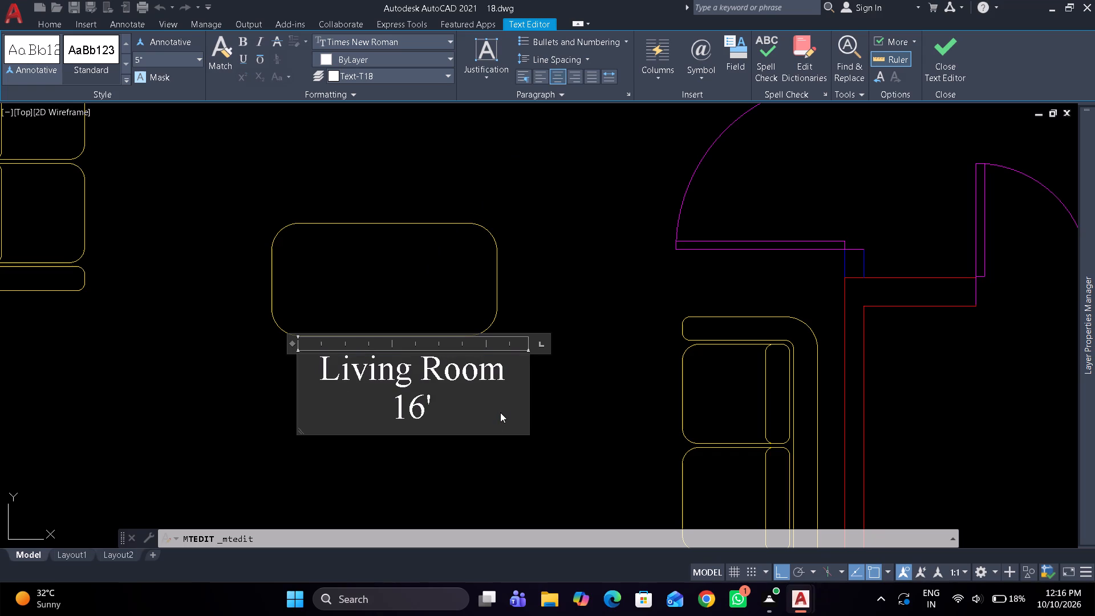
text(0" x)
key(space)
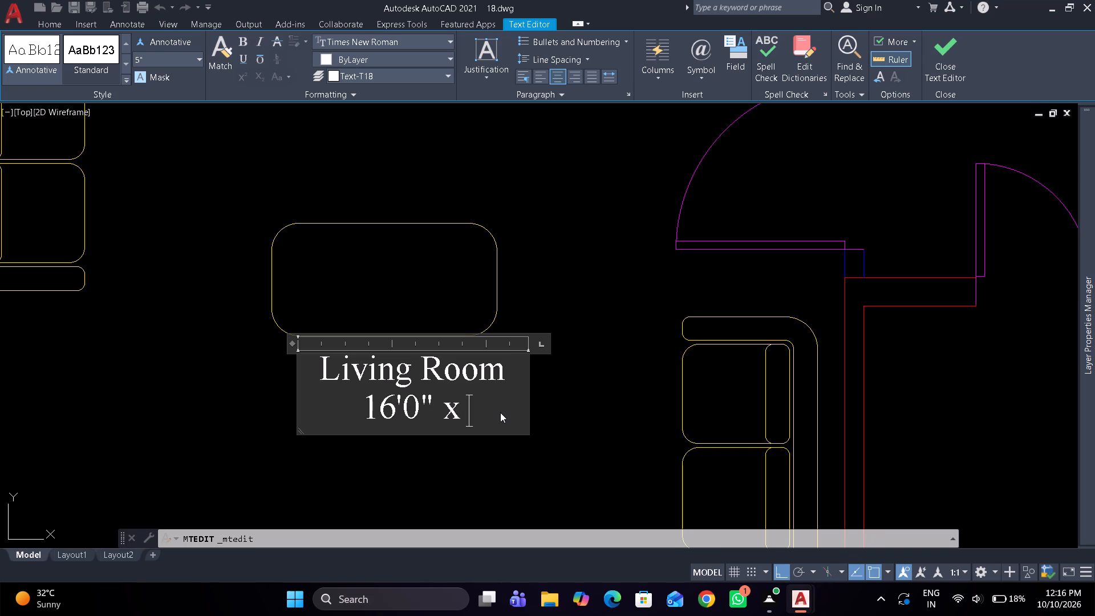
text(14')
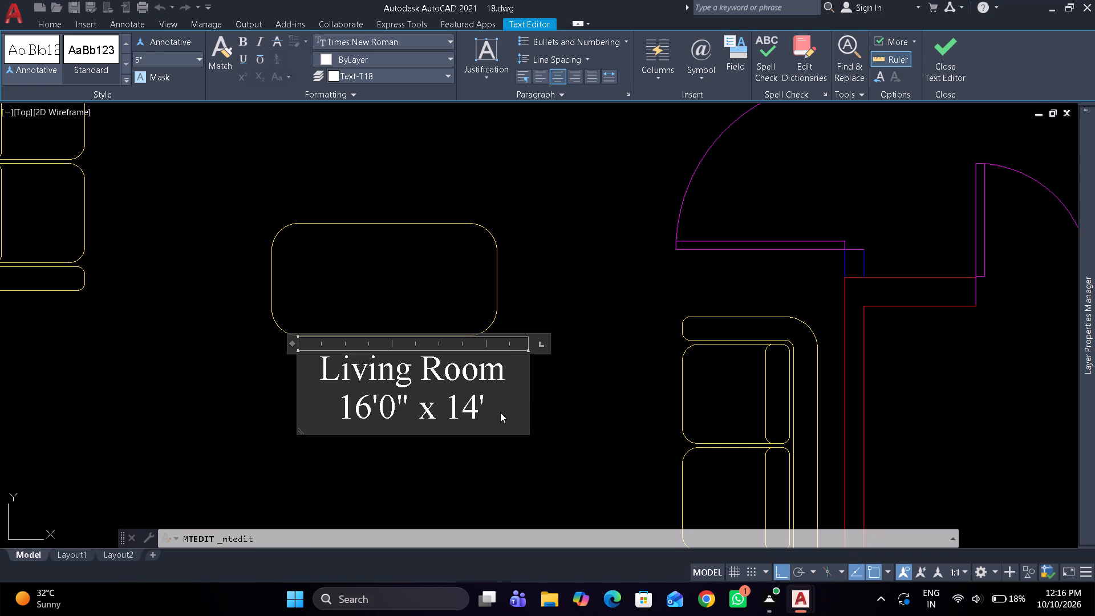
text(0")
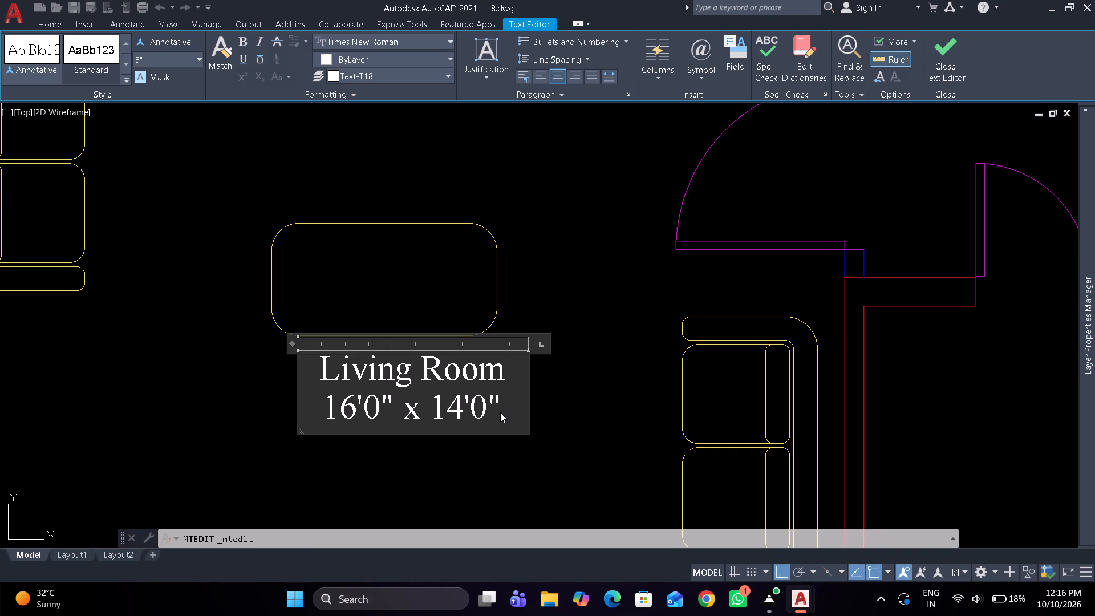
click(578, 250)
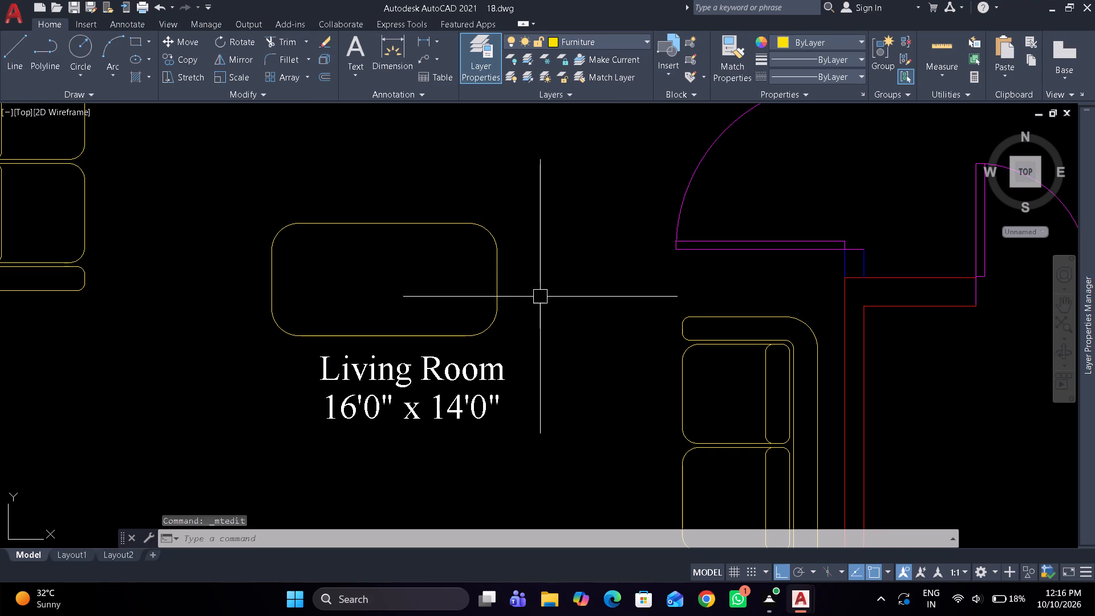
Copy the Living Room label freely into the small toilet directly above the living room, just below the WC.
click(474, 380)
text(co)
key(space)
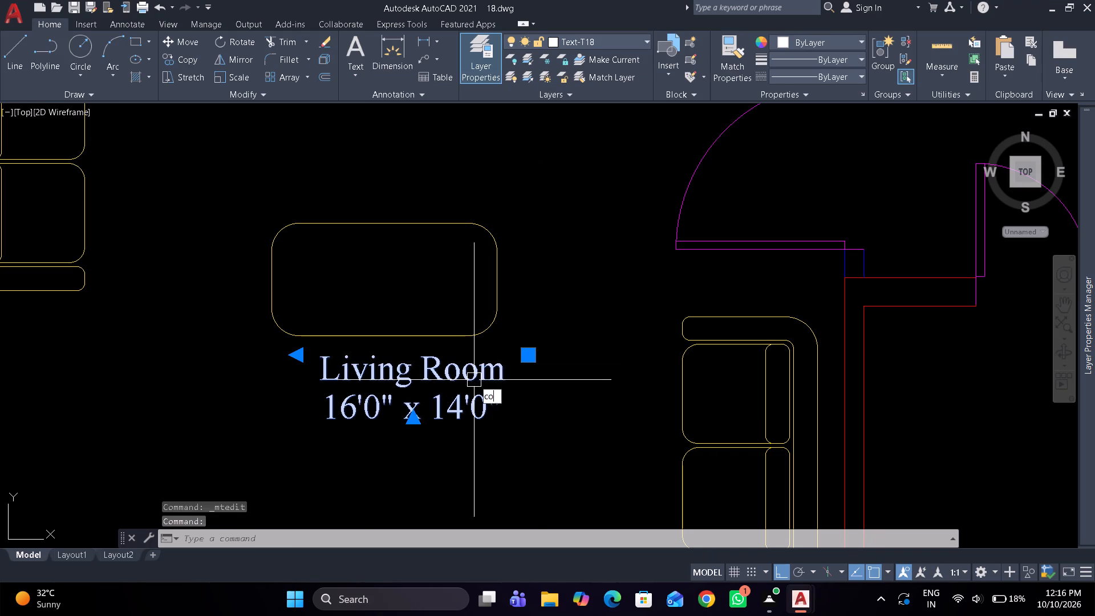
click(458, 376)
key(F8)
scroll(517, 257, down, 2)
middle_drag(517, 257, 462, 414)
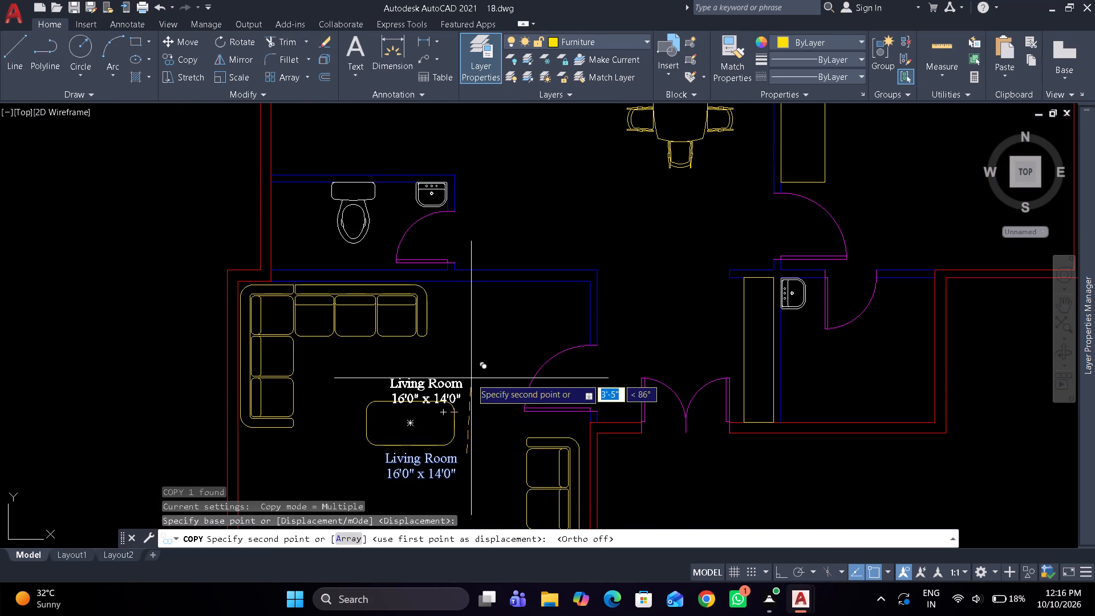
middle_drag(461, 240, 472, 349)
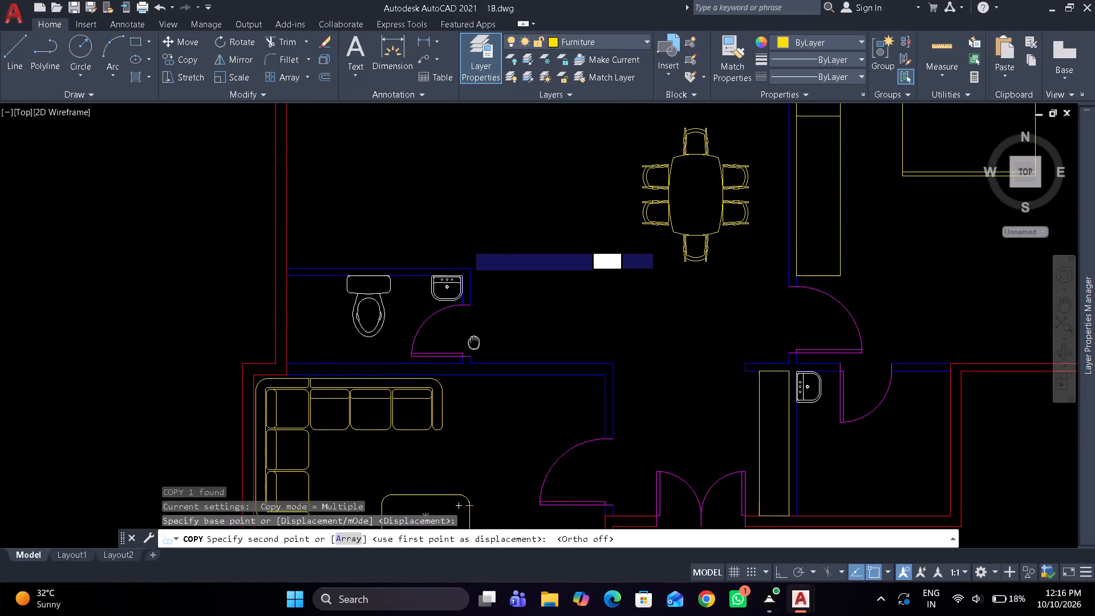
middle_drag(472, 349, 455, 407)
scroll(344, 410, up, 2)
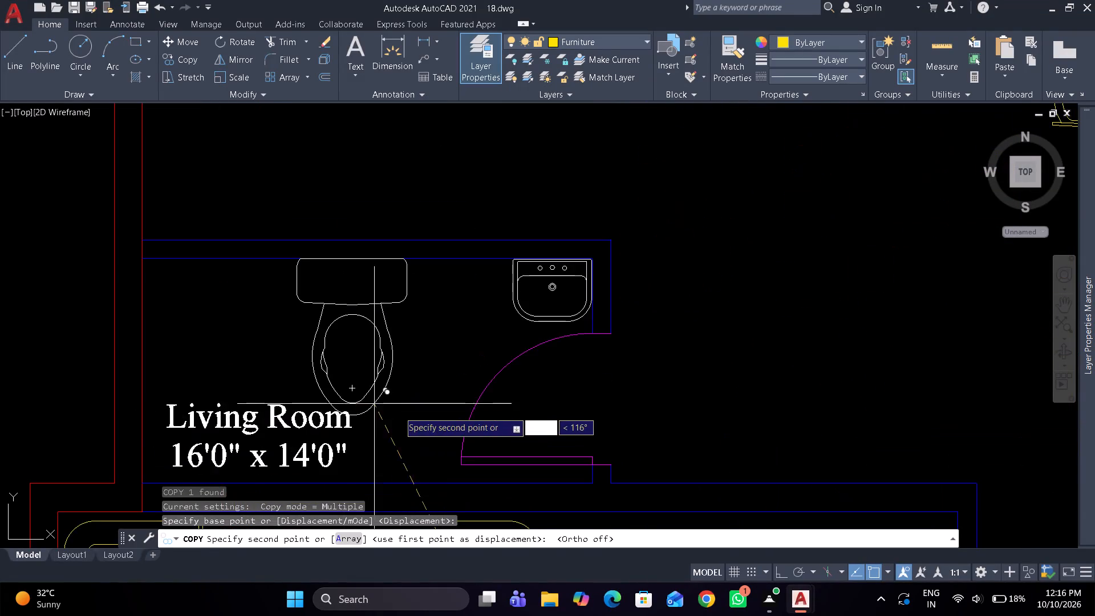
scroll(402, 414, up, 1)
middle_drag(398, 419, 491, 302)
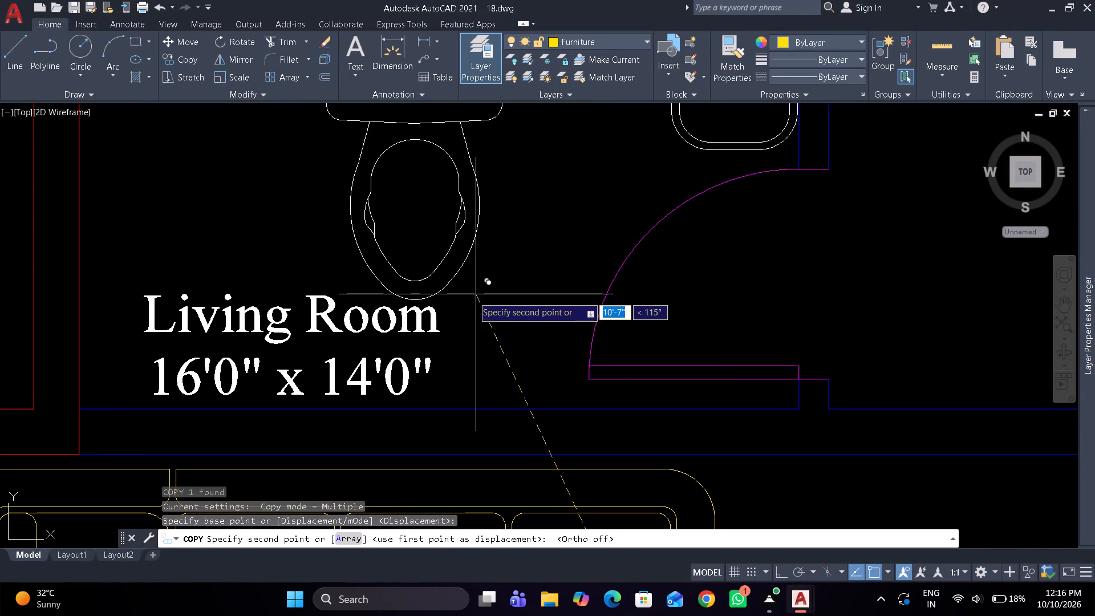
click(471, 296)
key(Escape)
Replace the text of the copied label in the small toilet with Gen Toilet and the size line 8'0" x 4'0".
double_click(397, 312)
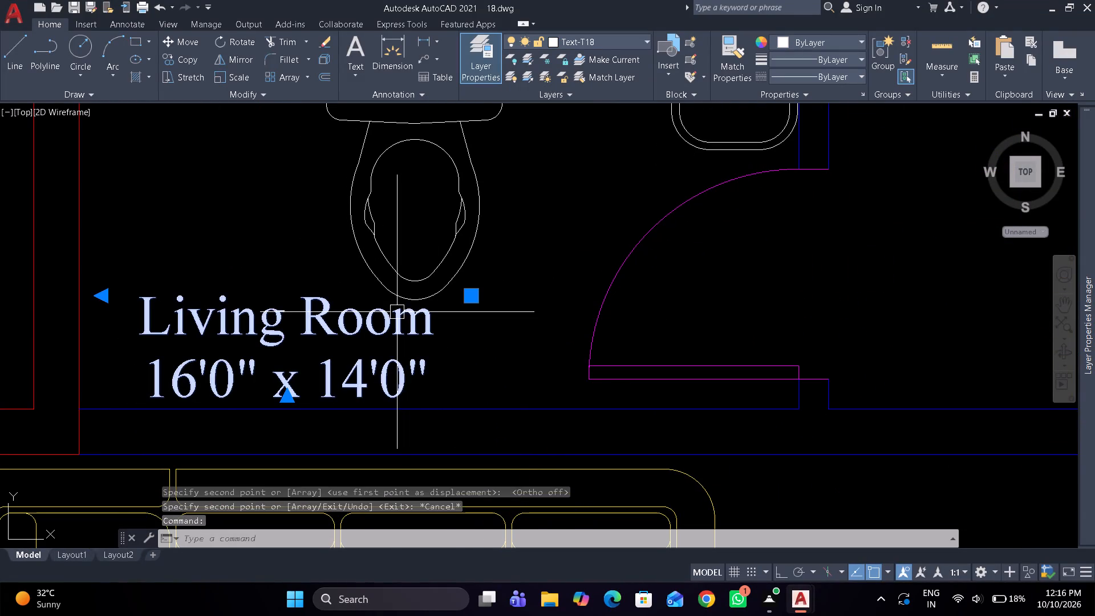
key(ctrl+a)
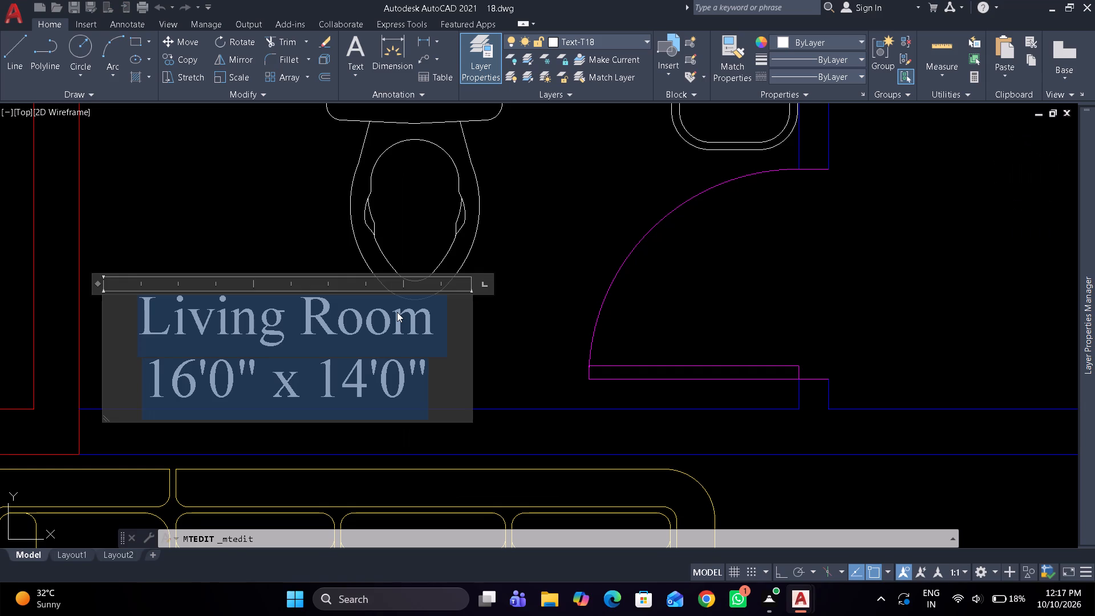
text(Ge)
key(n)
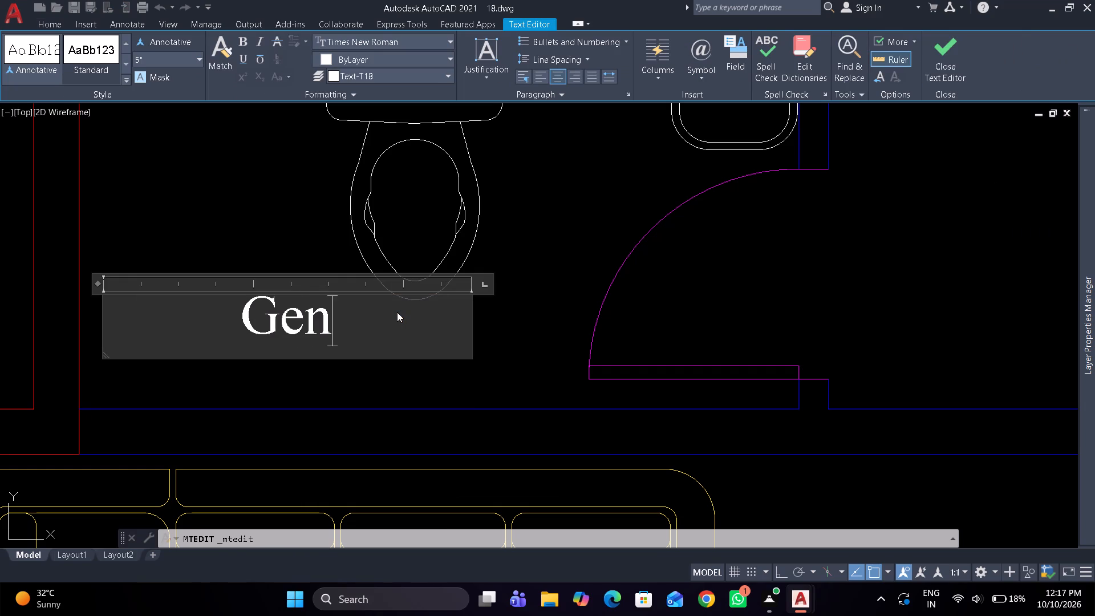
key(space)
key(shift+t)
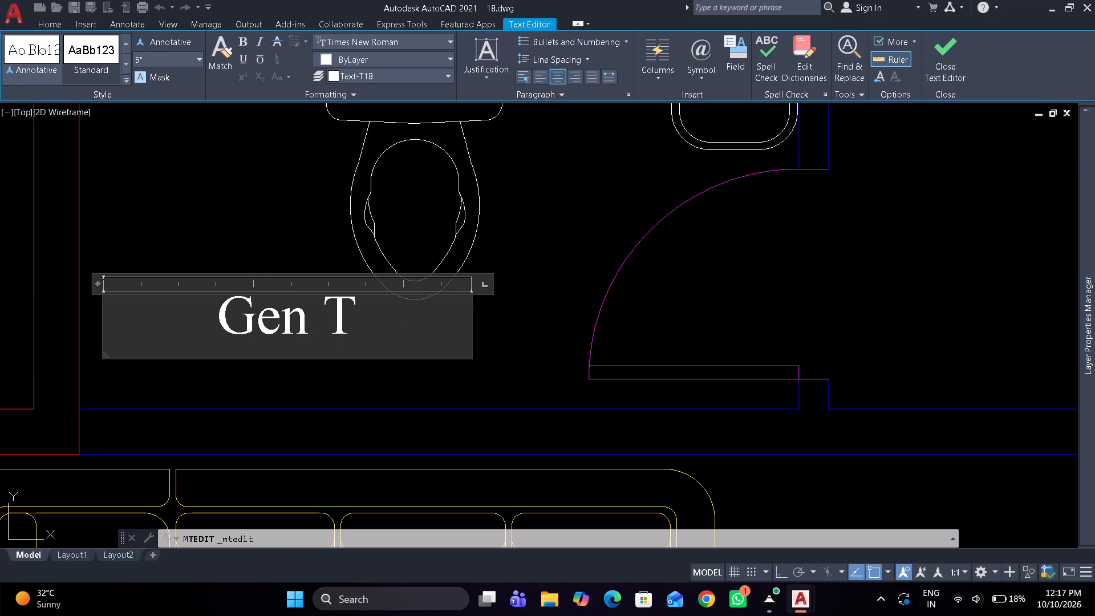
text(oil)
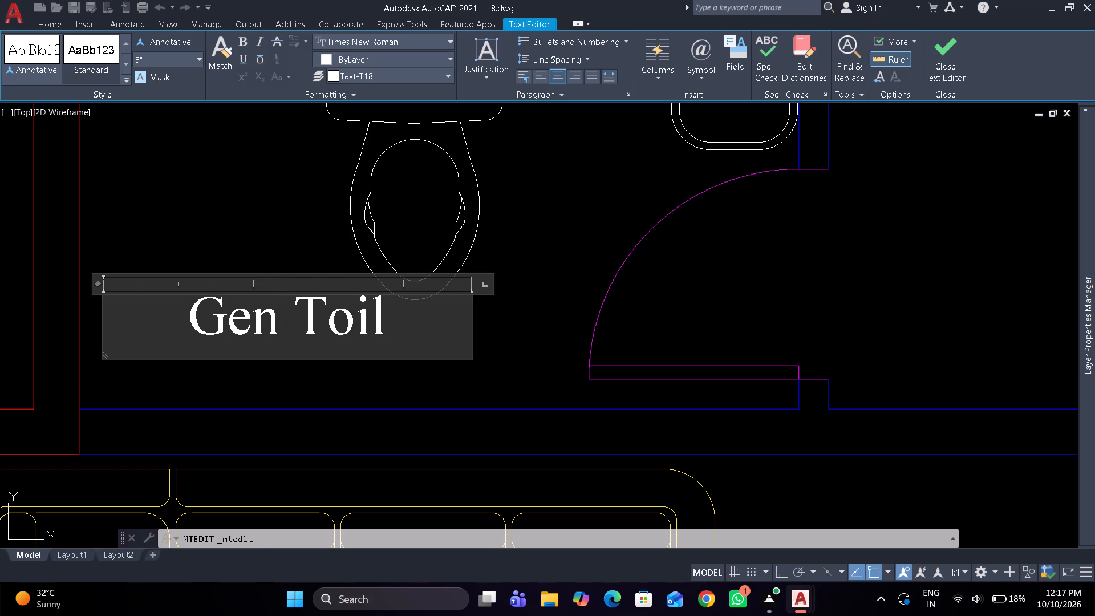
text(et)
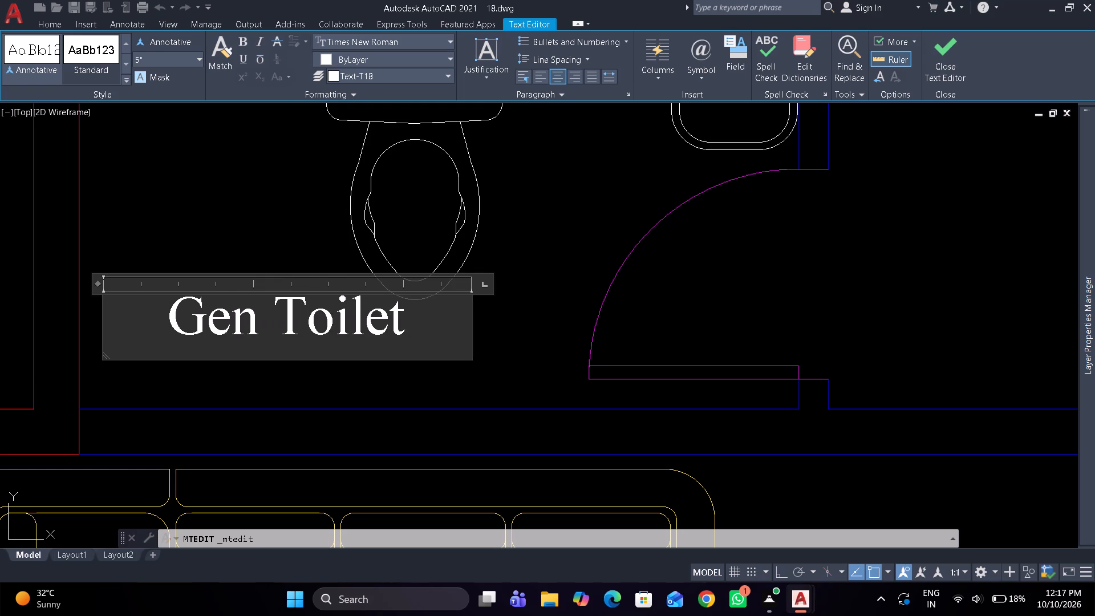
key(Return)
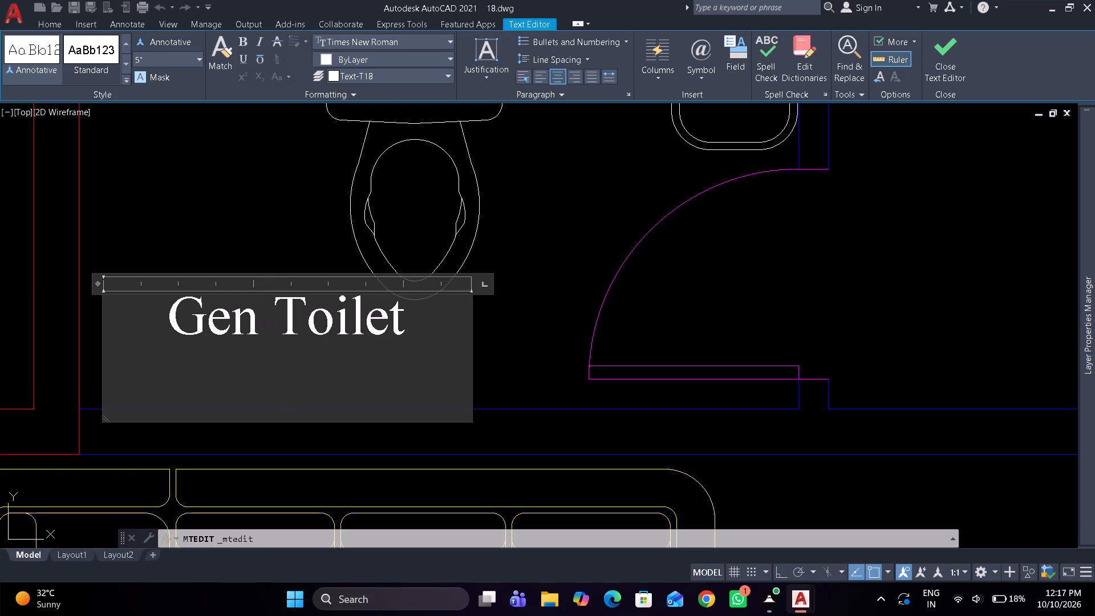
text(8'0")
key(space)
text(x)
key(space)
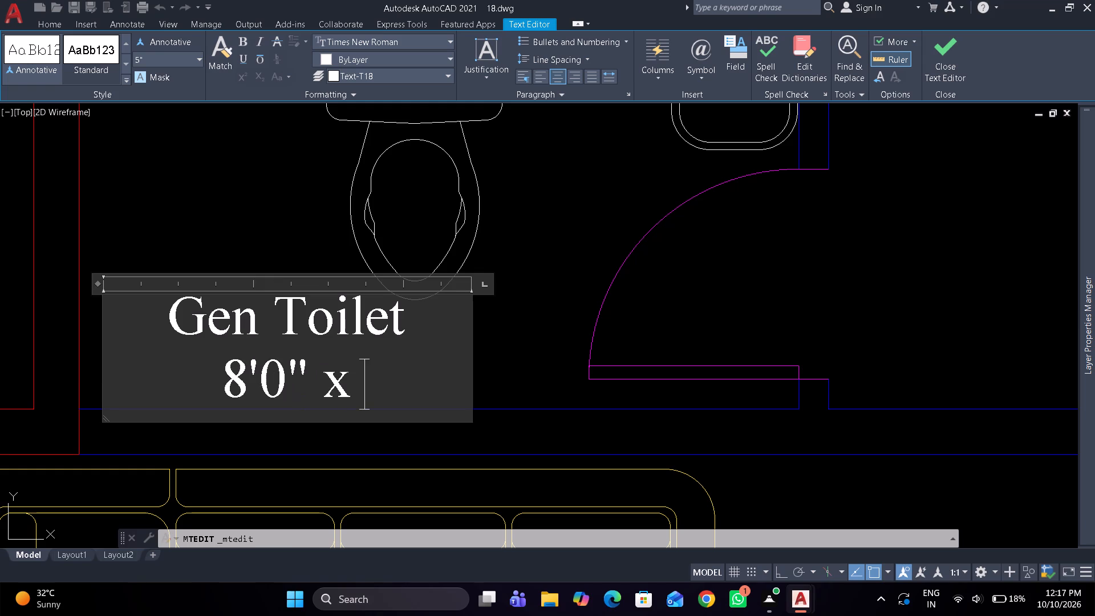
text(4'0")
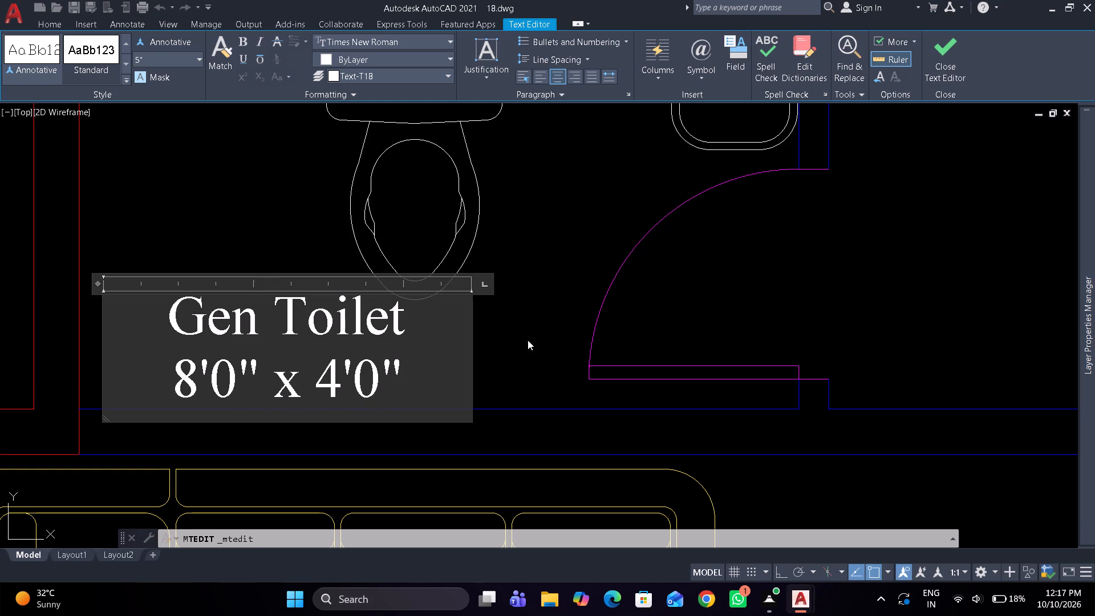
click(528, 340)
Move the Gen Toilet label slightly up and toward the outer wall, beside the lower end of the WC.
click(325, 322)
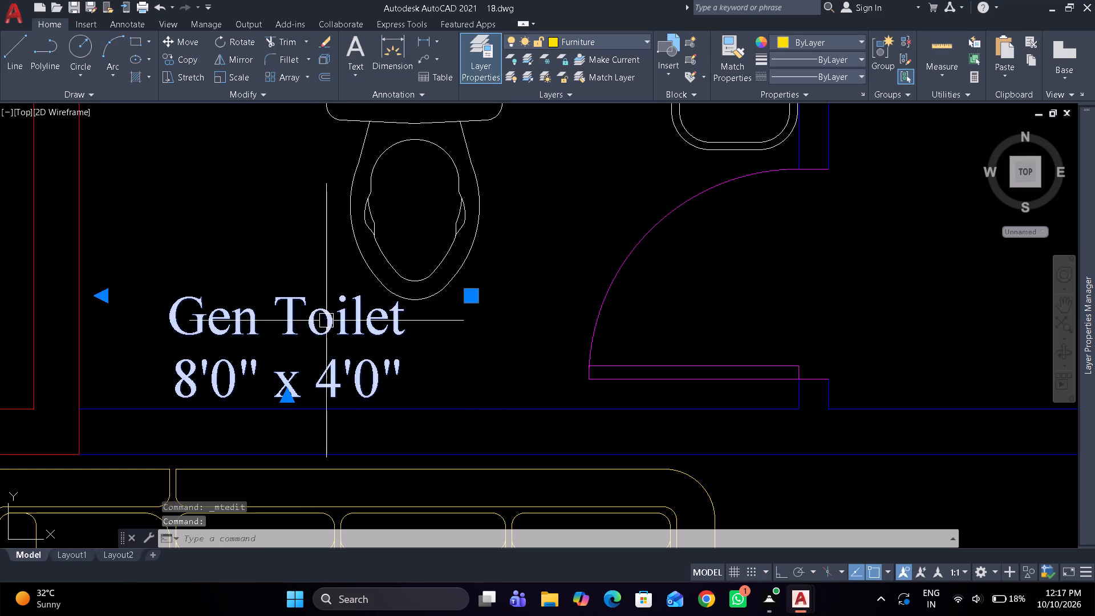
drag(331, 317, 265, 291)
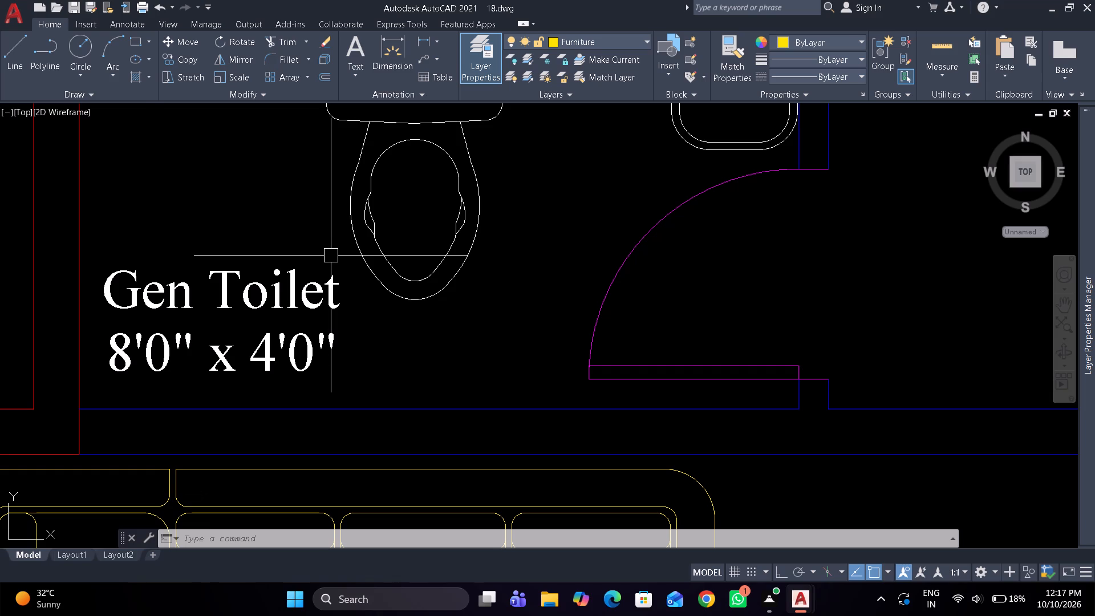
Copy the Living Room label into the entrance area between the living room and the wardrobe, above the double door.
scroll(331, 268, down, 2)
middle_drag(333, 289, 333, 298)
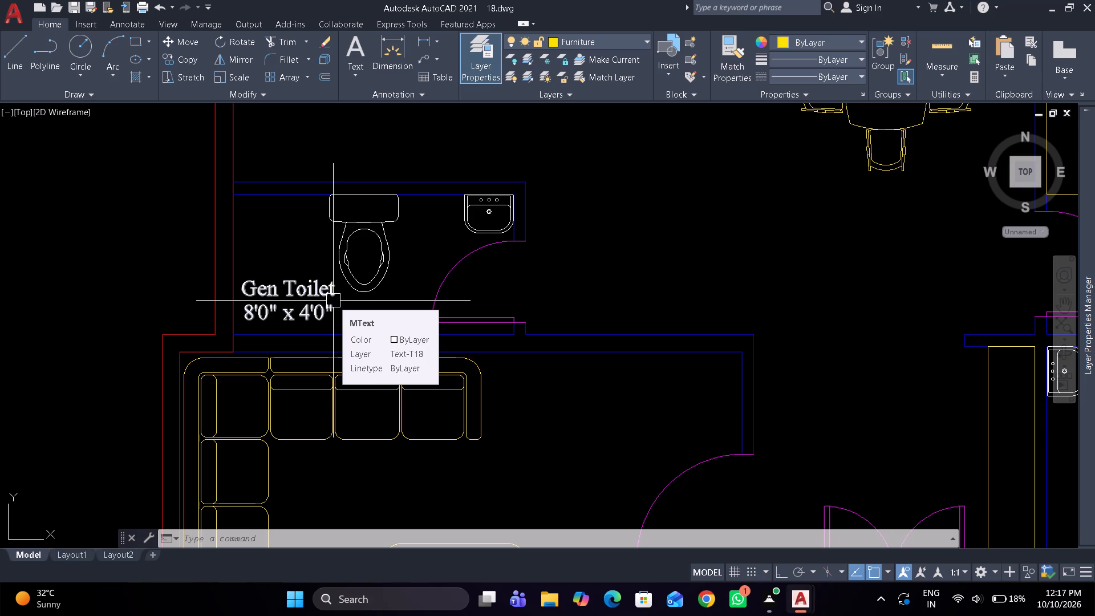
scroll(333, 301, down, 1)
middle_drag(378, 348, 329, 262)
middle_drag(399, 401, 362, 328)
scroll(359, 335, up, 1)
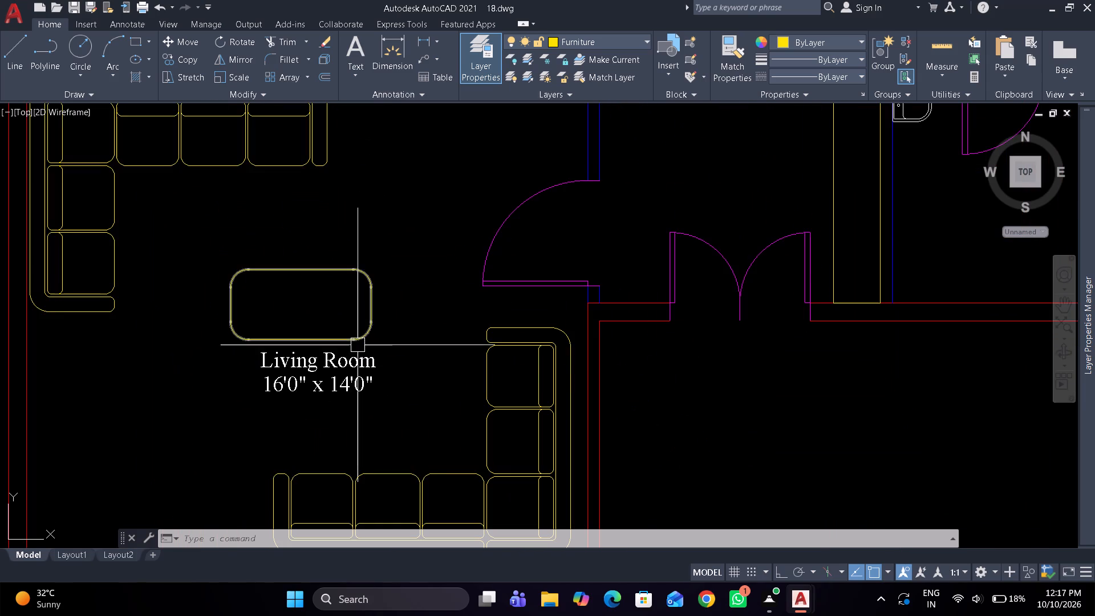
click(354, 371)
text(co)
key(space)
drag(326, 371, 348, 359)
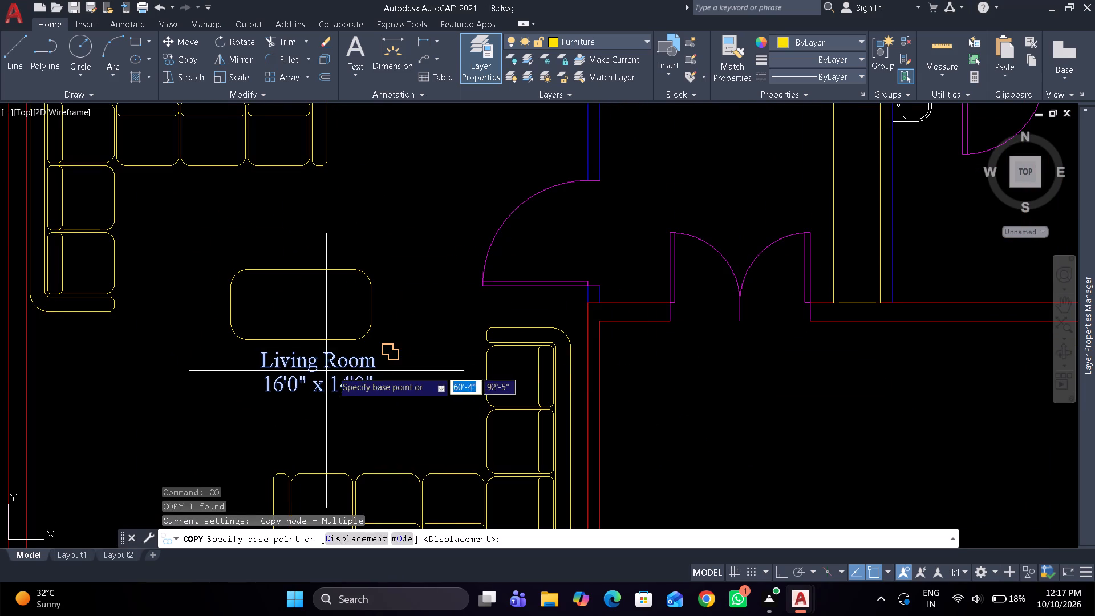
drag(348, 359, 344, 363)
middle_drag(654, 220, 506, 333)
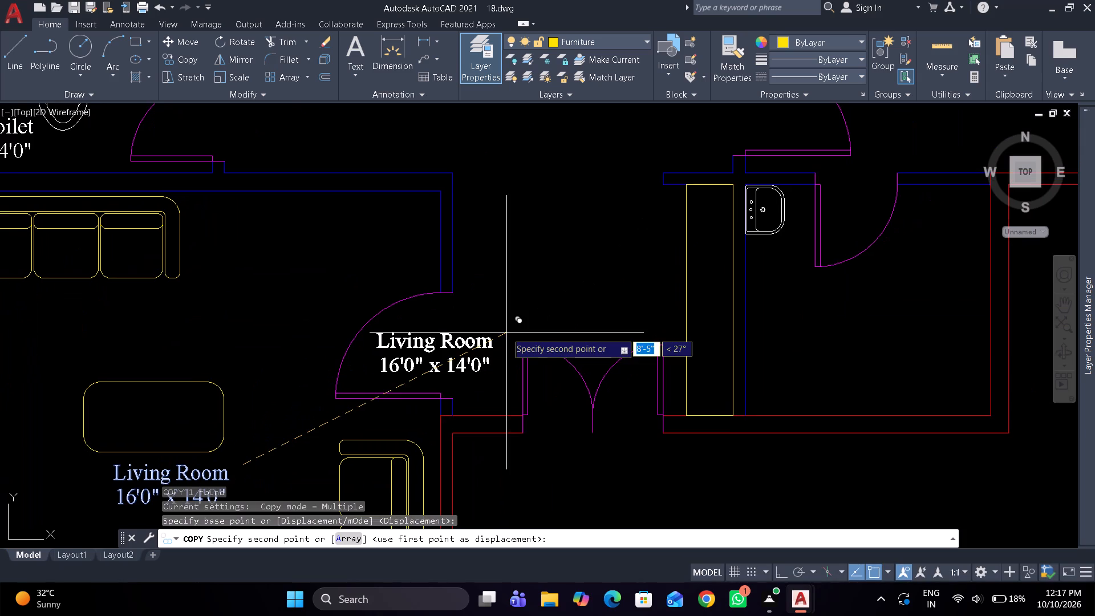
middle_drag(594, 278, 542, 347)
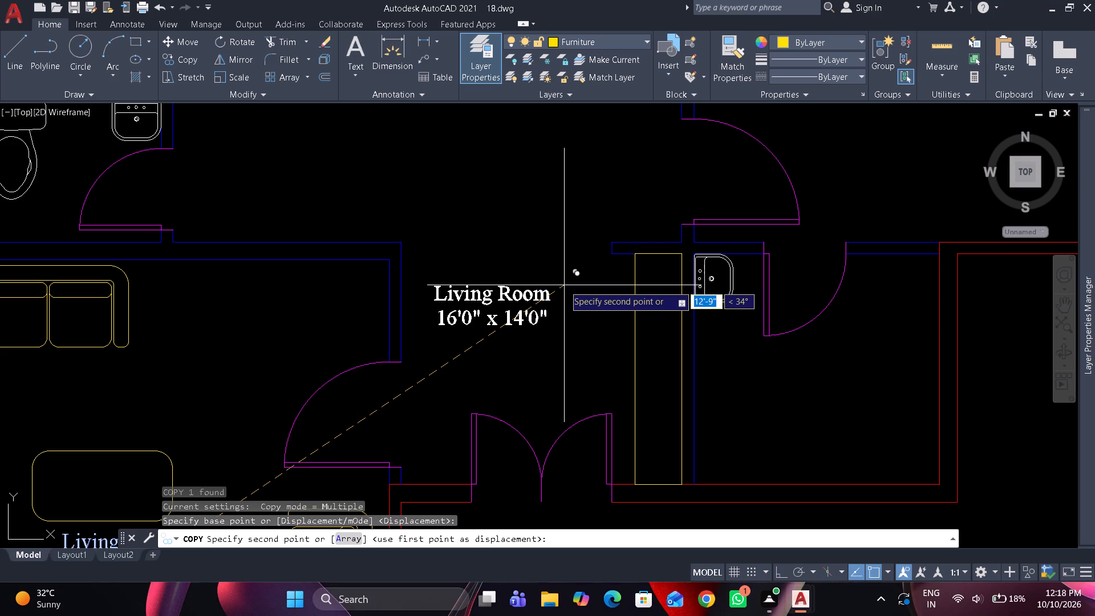
scroll(601, 314, up, 1)
middle_drag(601, 314, 632, 274)
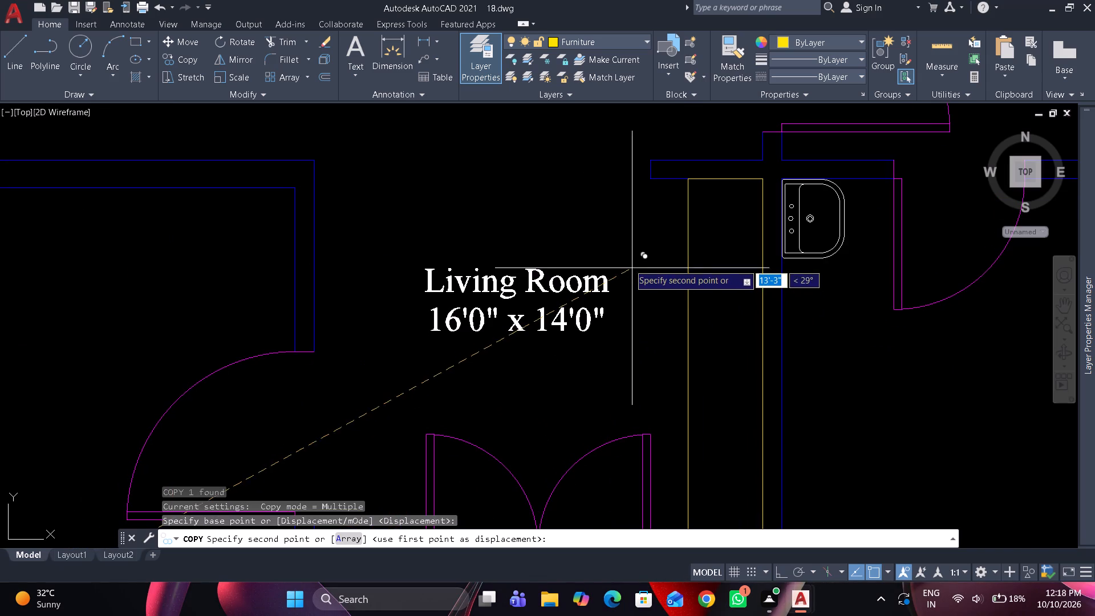
click(618, 255)
key(Escape)
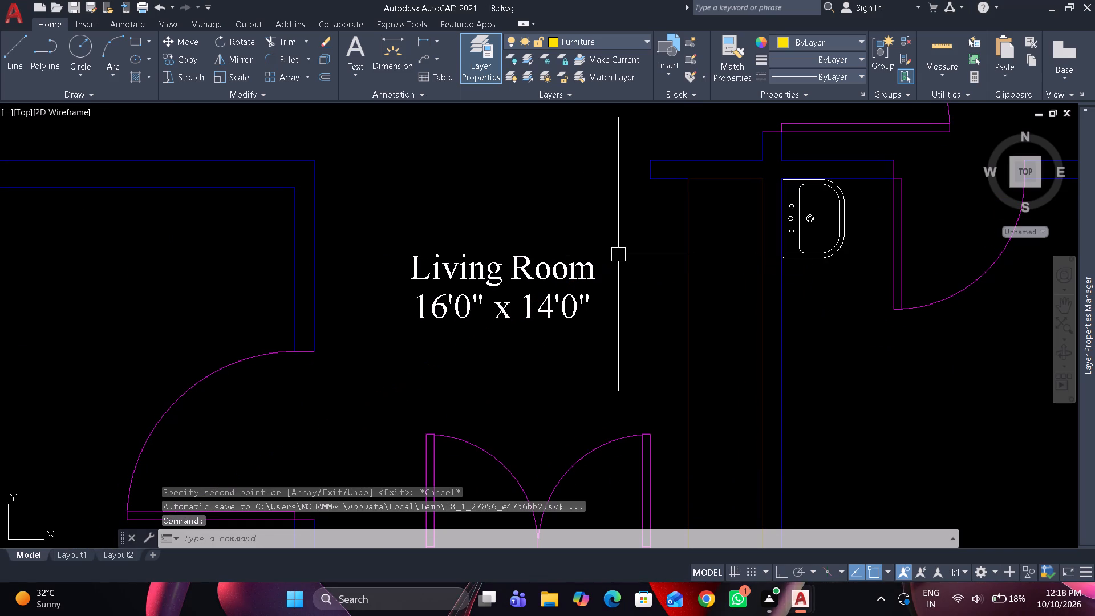
Replace the text of the copied label in the entrance area with Foyer and the size line 8'0" x 6'7".
double_click(563, 270)
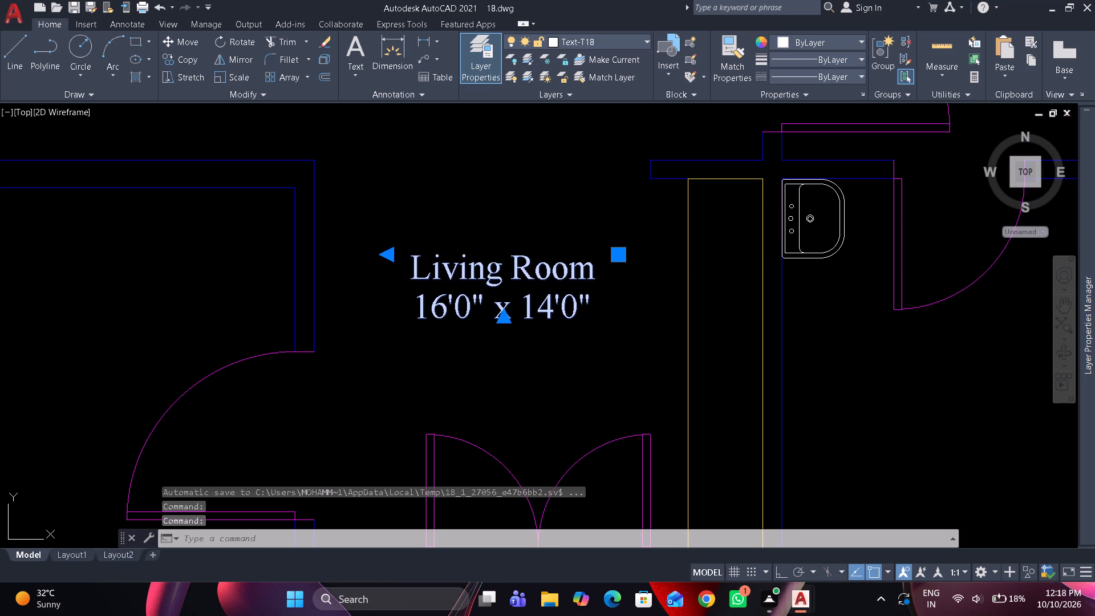
key(ctrl+a)
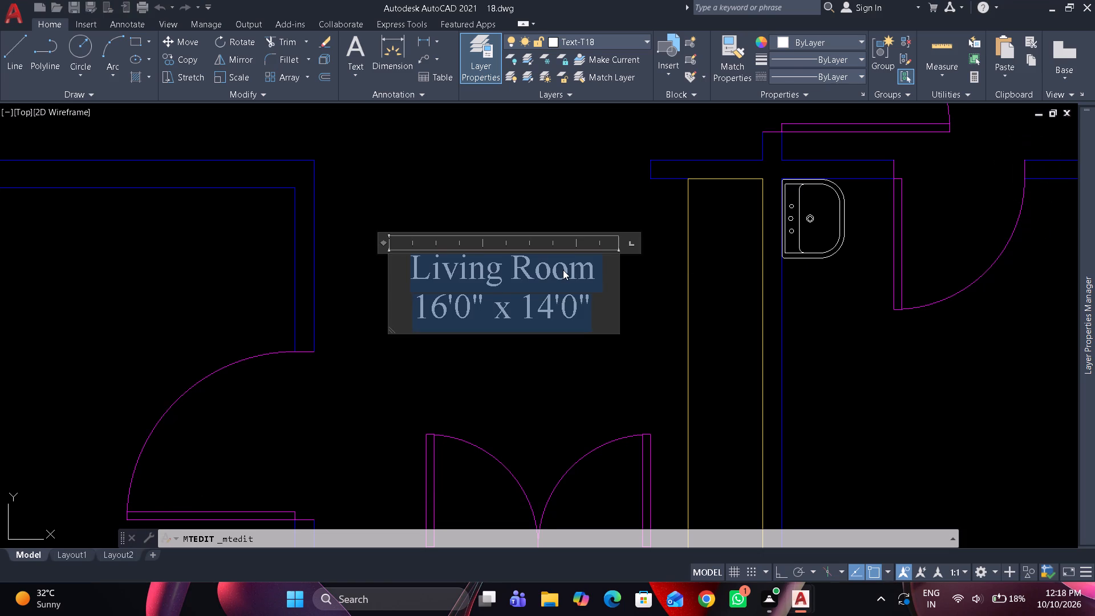
key(shift+f)
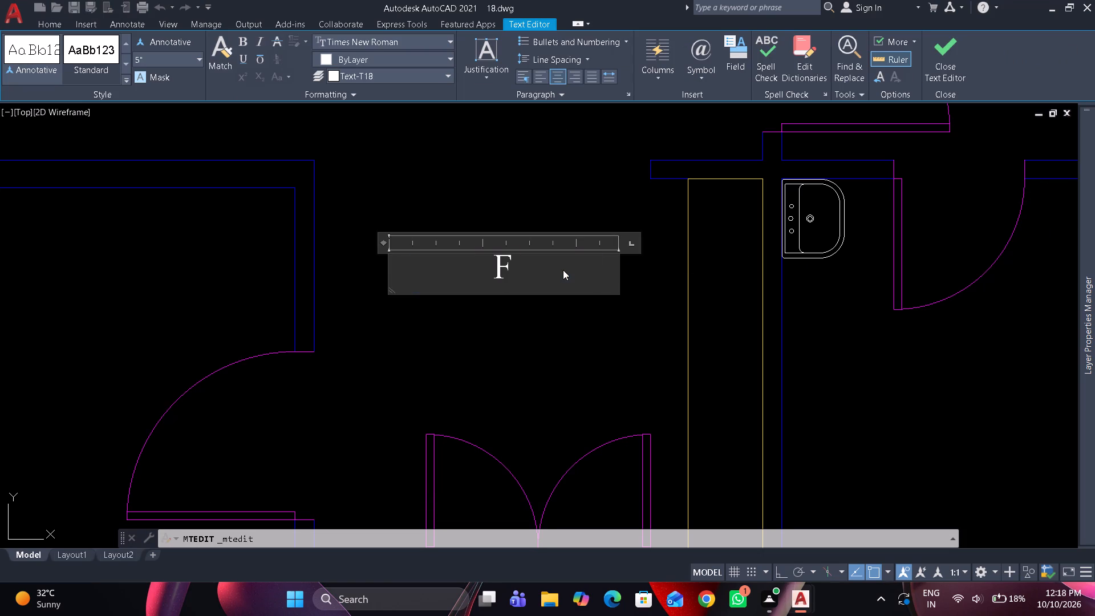
text(oyer)
key(Return)
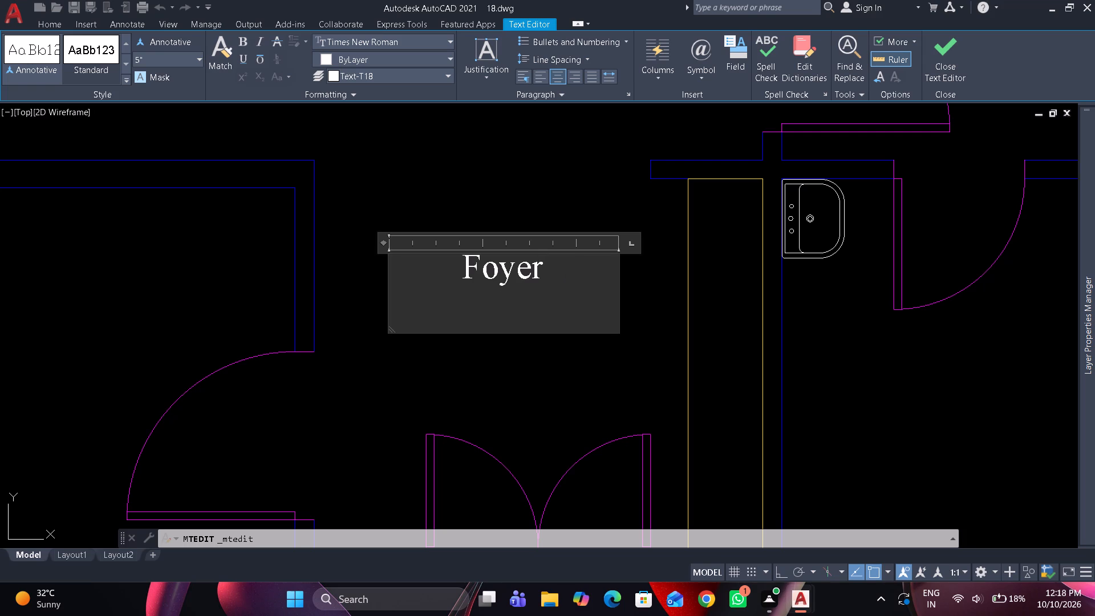
text(8')
text(0")
key(space)
text(x)
key(space)
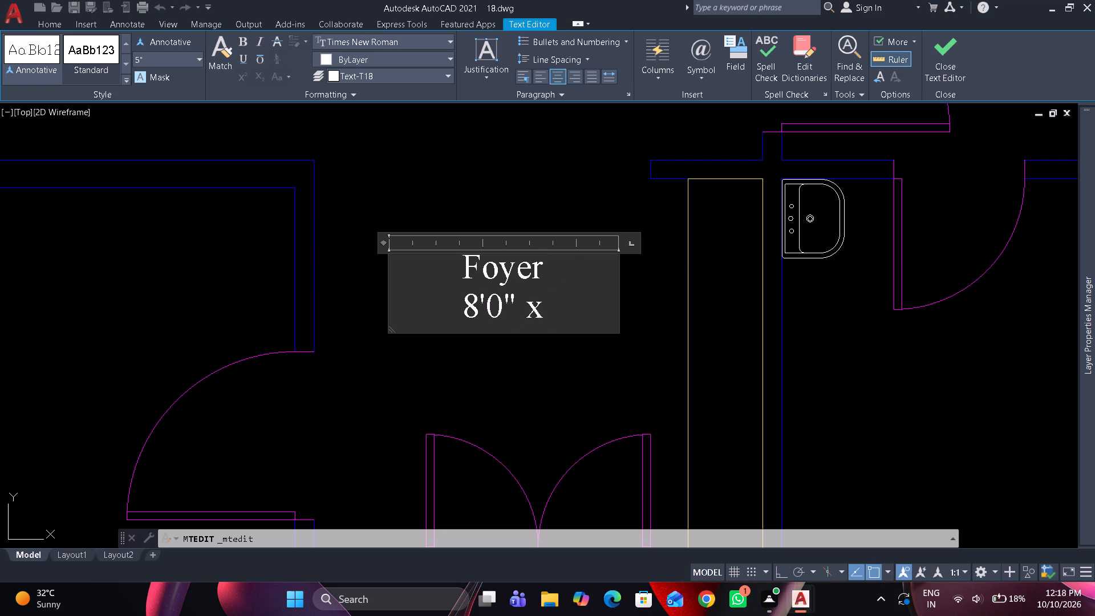
text(6')
text(7")
click(563, 391)
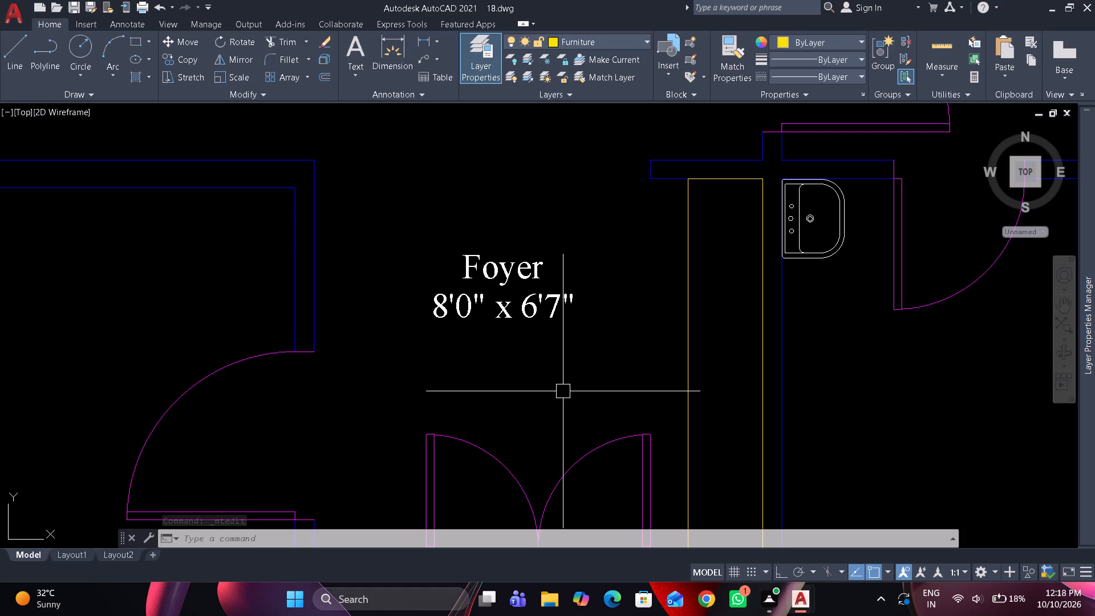
Copy the WC from the Gen Toilet into the bathroom beside the foyer, against its upper wall near the outer corner.
scroll(558, 380, down, 3)
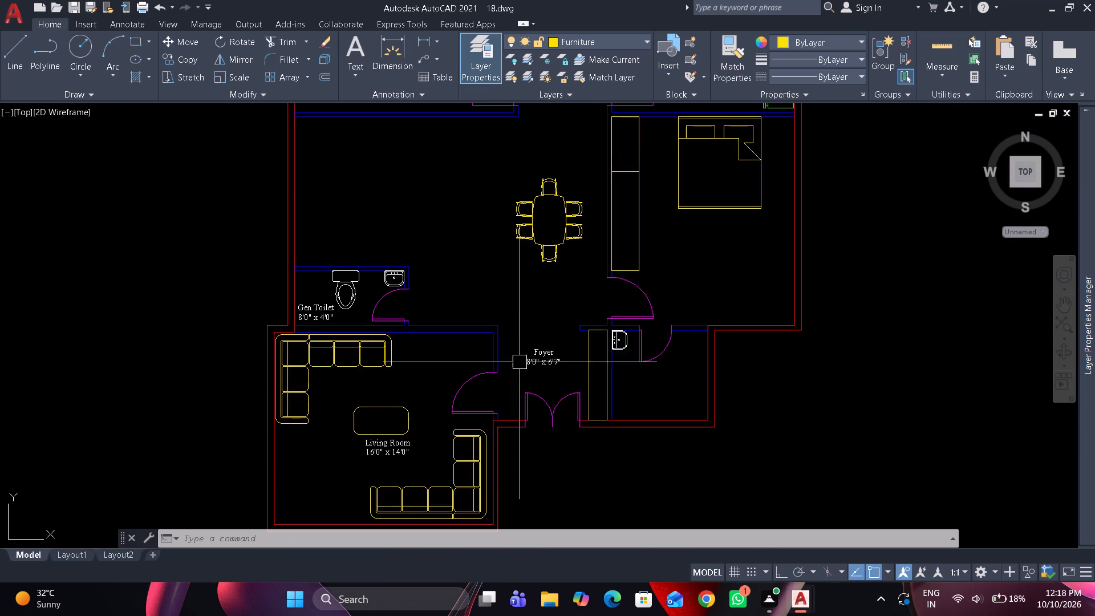
middle_drag(484, 352, 368, 310)
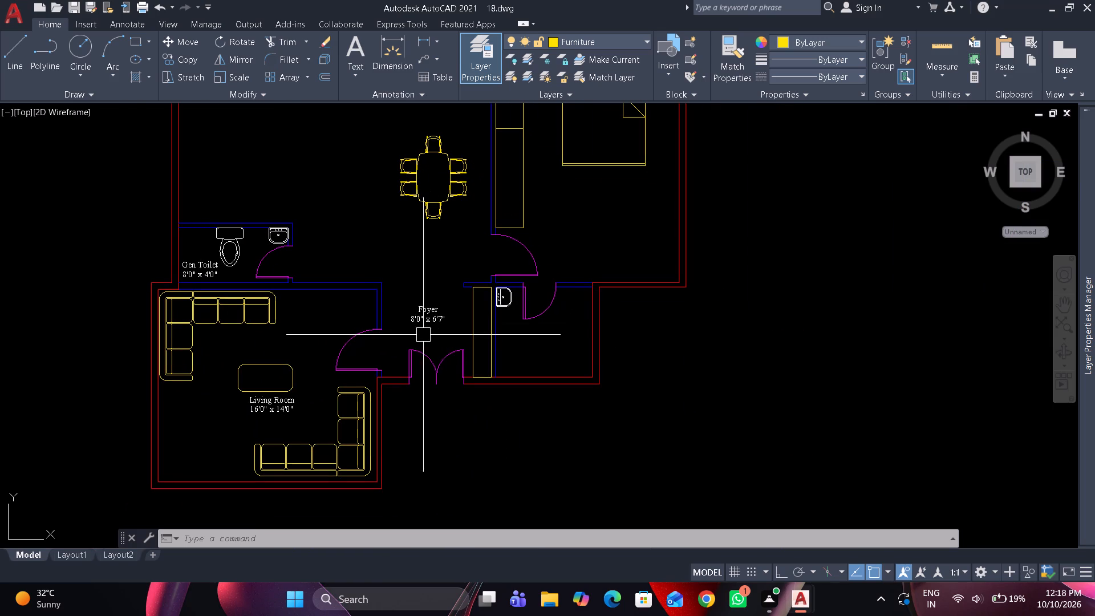
click(236, 253)
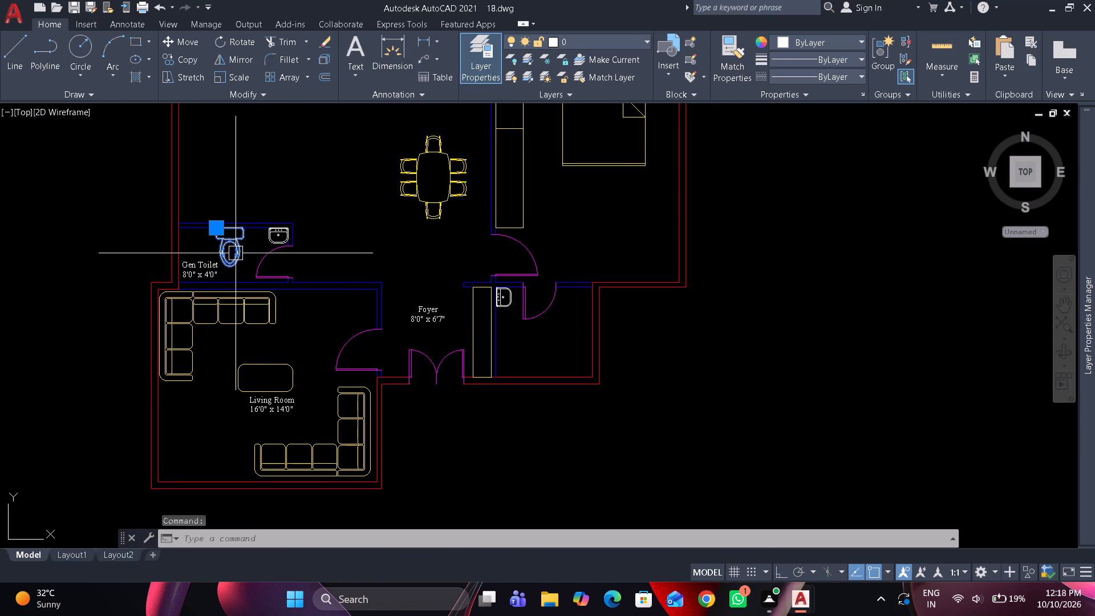
text(co)
key(space)
scroll(249, 224, up, 2)
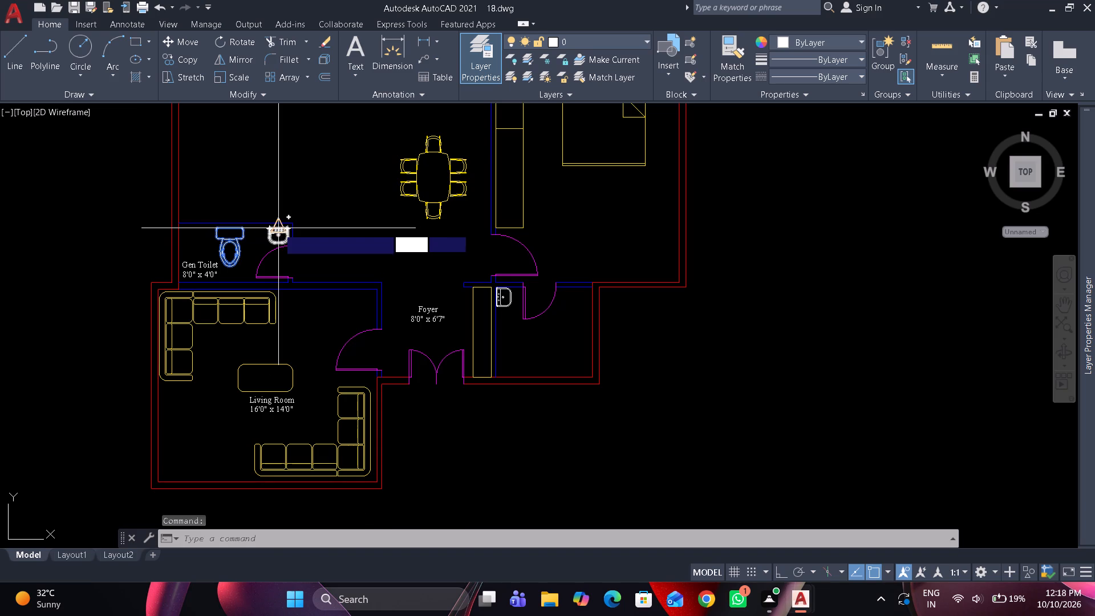
click(219, 224)
scroll(330, 219, down, 1)
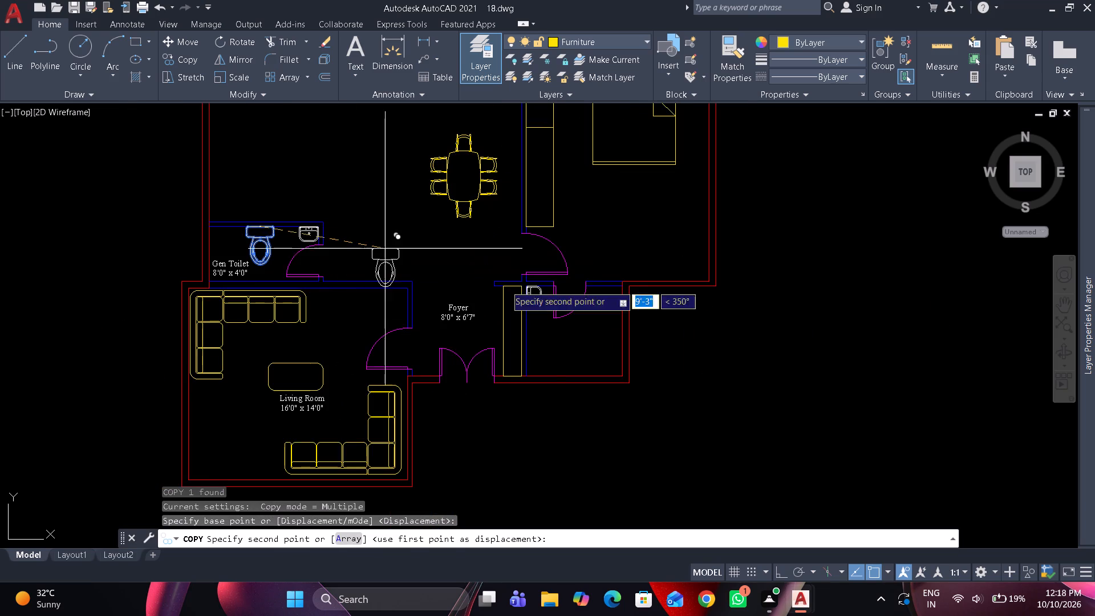
scroll(623, 305, up, 3)
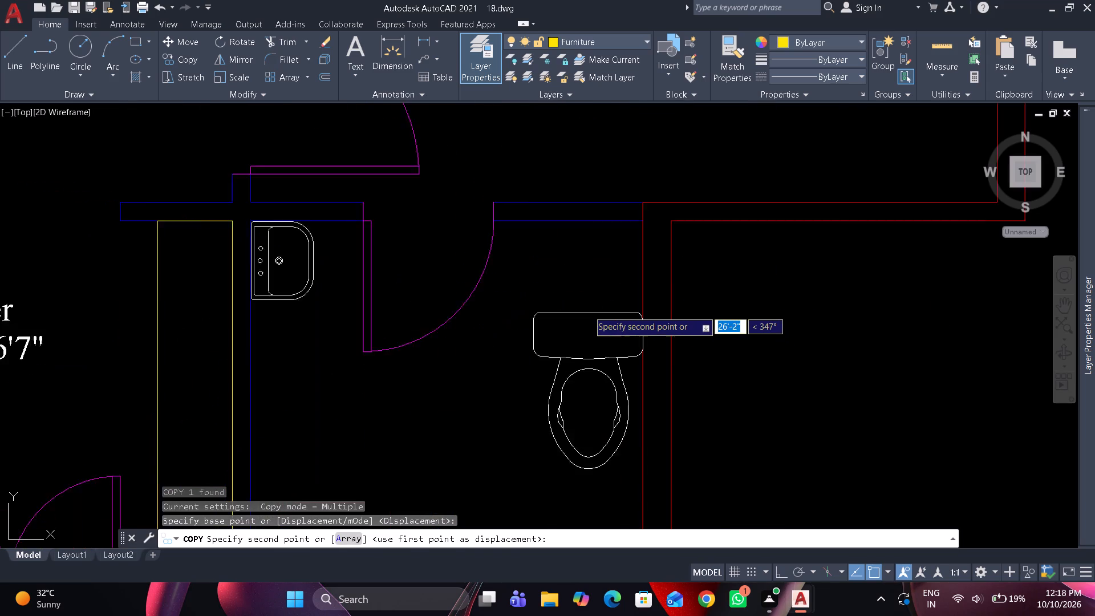
scroll(588, 310, up, 1)
click(553, 169)
key(space)
Copy the Foyer label into the bathroom beside the foyer, in the open floor area below the door and WC.
scroll(553, 194, down, 4)
middle_drag(550, 234, 550, 268)
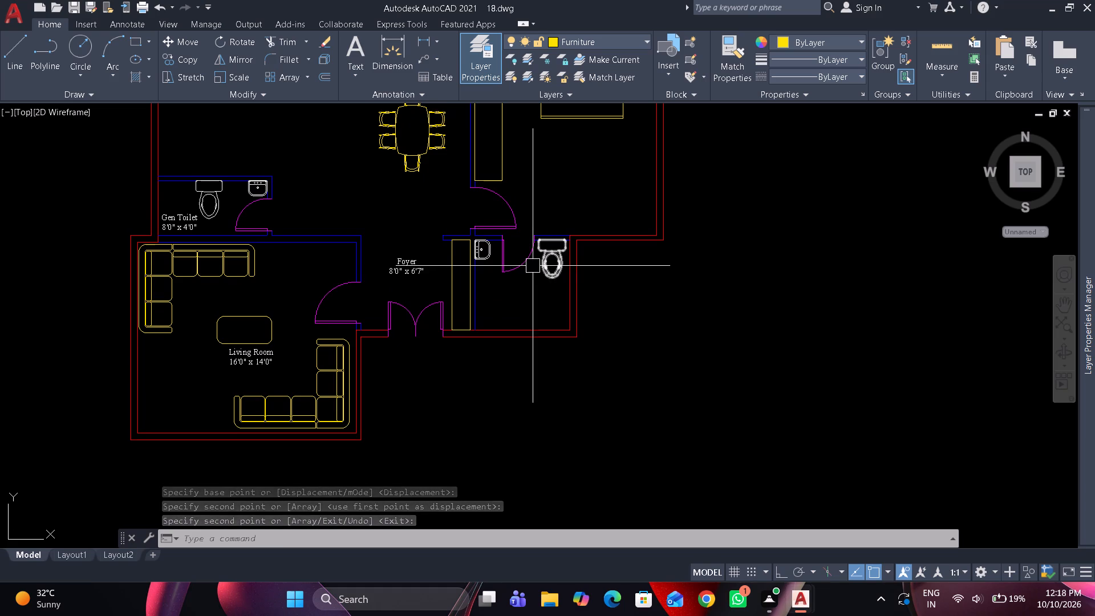
click(412, 266)
text(co)
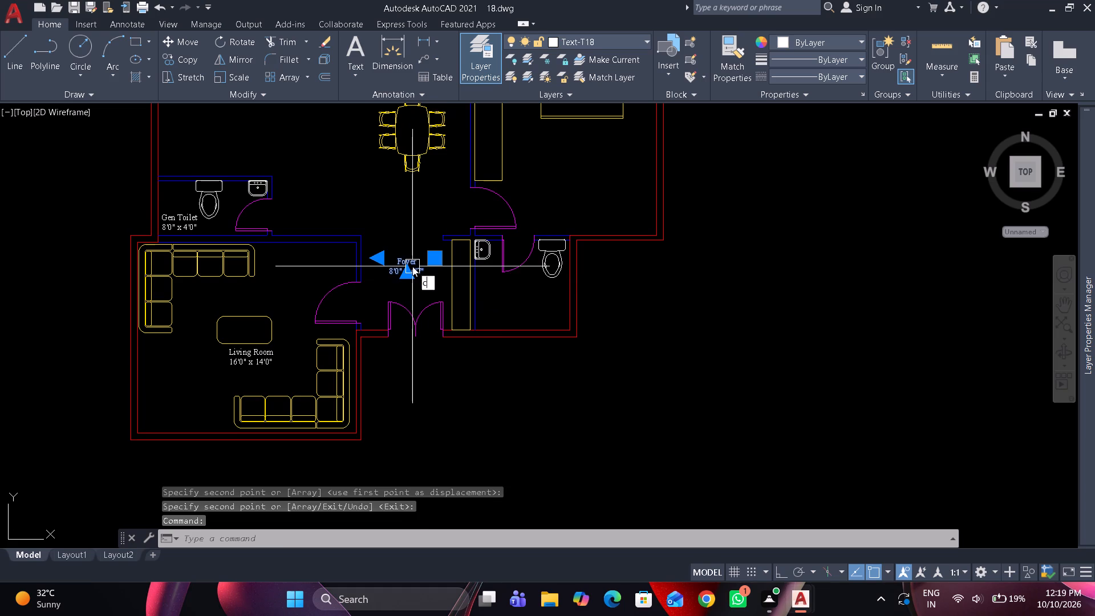
key(space)
click(412, 266)
scroll(525, 303, up, 3)
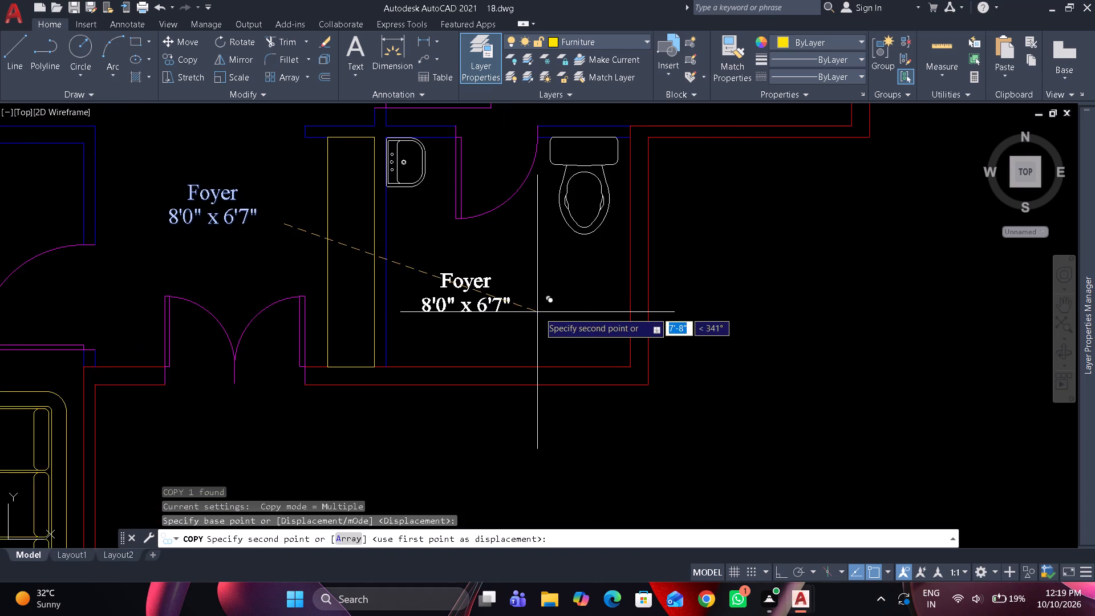
scroll(554, 311, up, 1)
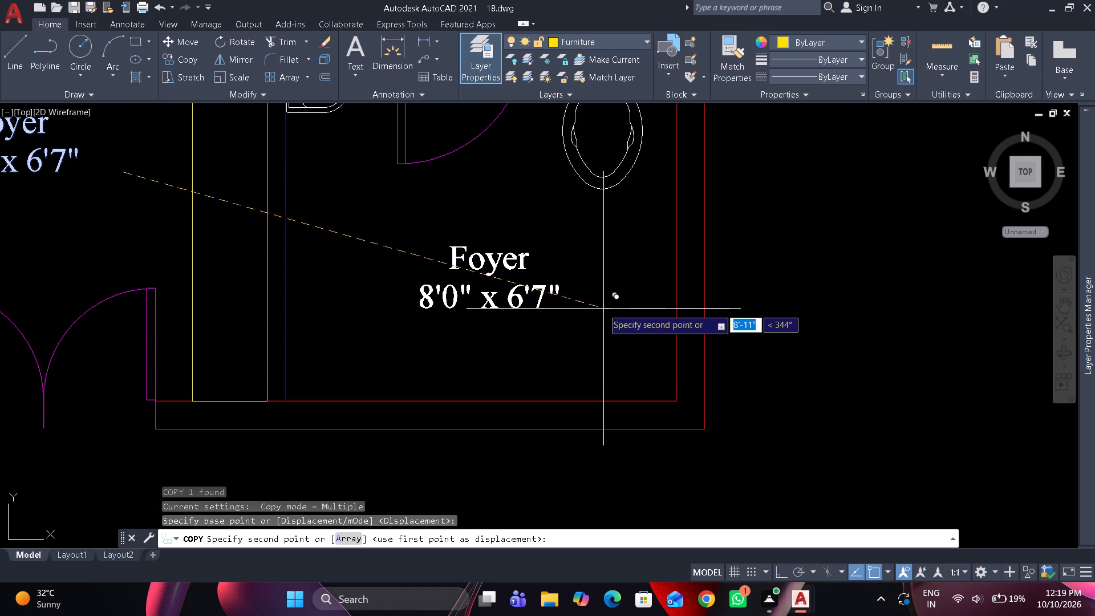
click(603, 309)
key(Escape)
Replace the text of the copied label in the bathroom with ATT.Toilet and the size line 7'0" x 6'7".
double_click(545, 293)
key(ctrl+a)
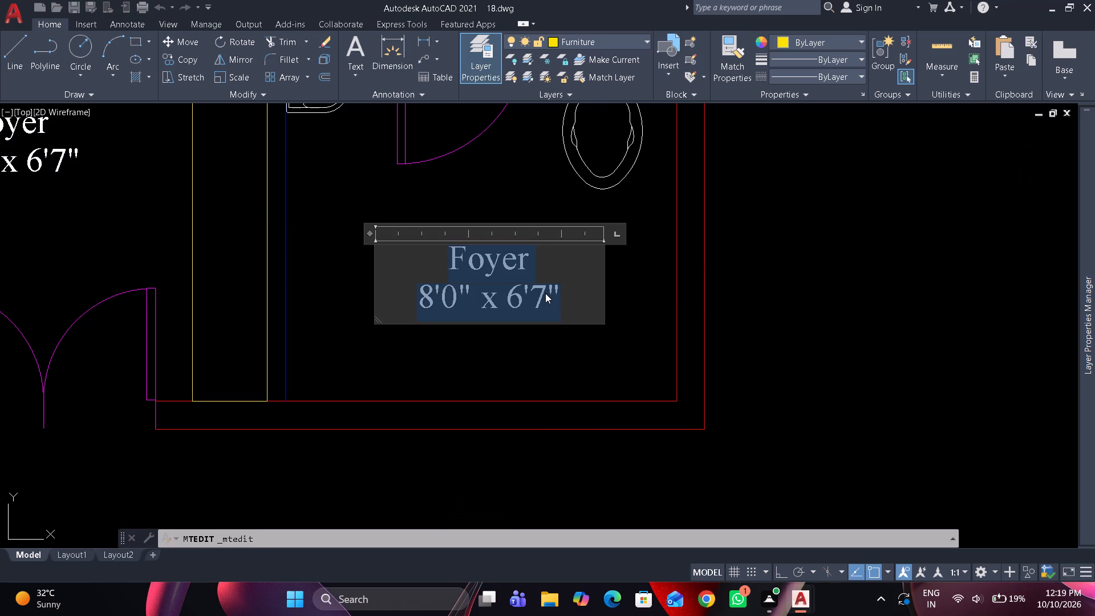
key(shift+a)
text(TT)
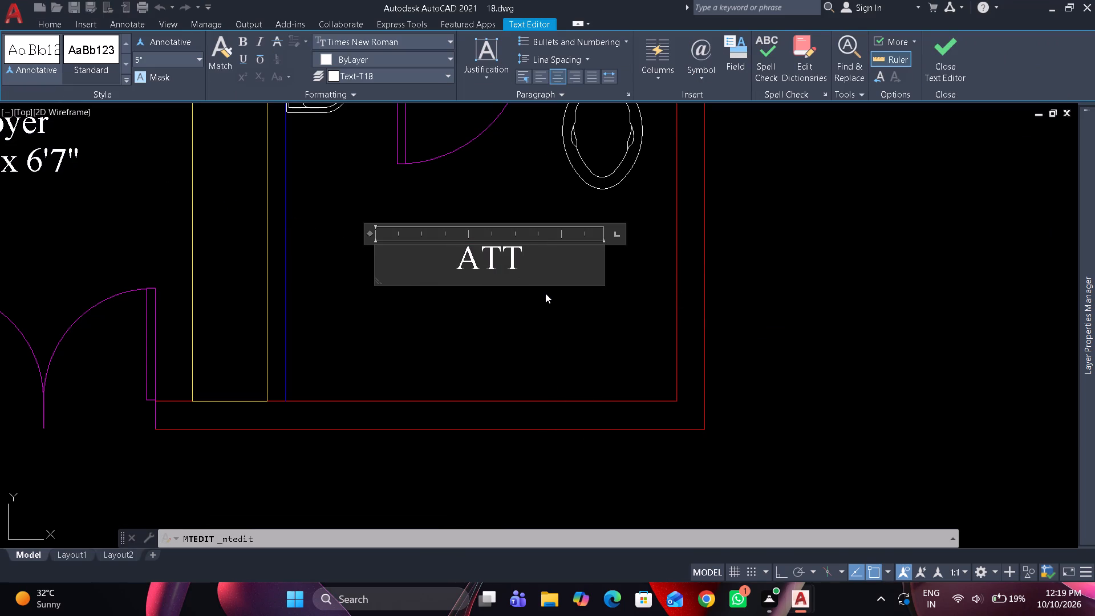
key(period)
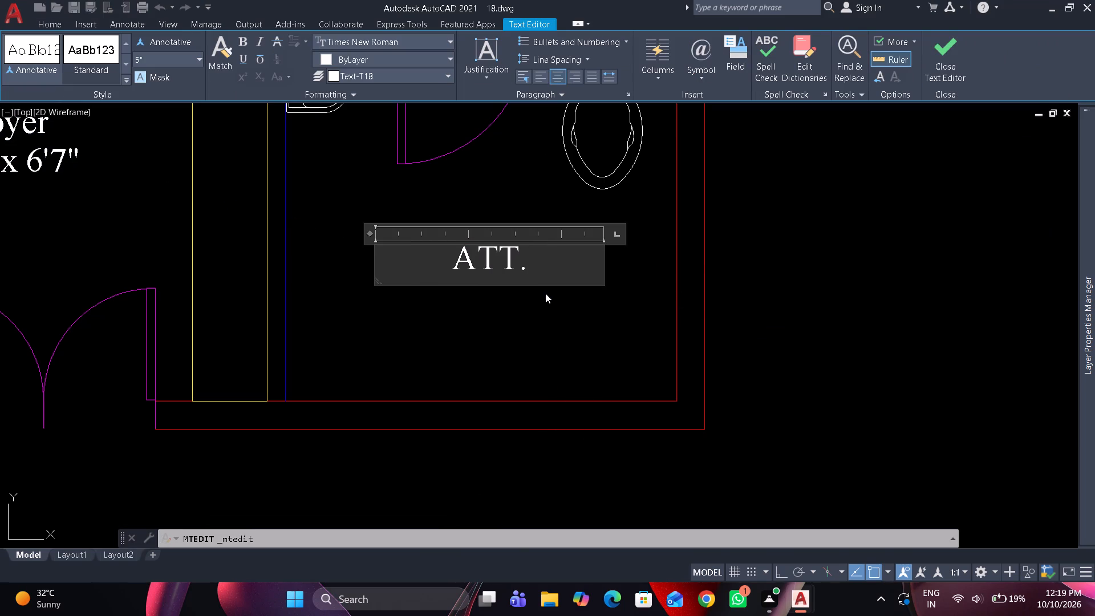
text(Toilet)
key(Return)
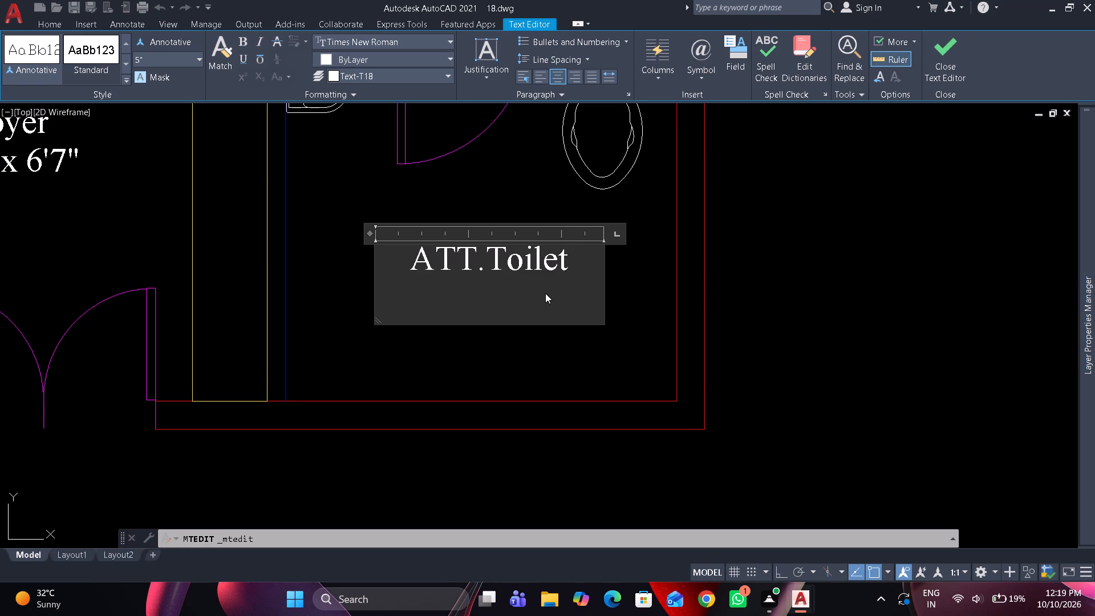
key(1)
key(BackSpace)
text(7'0")
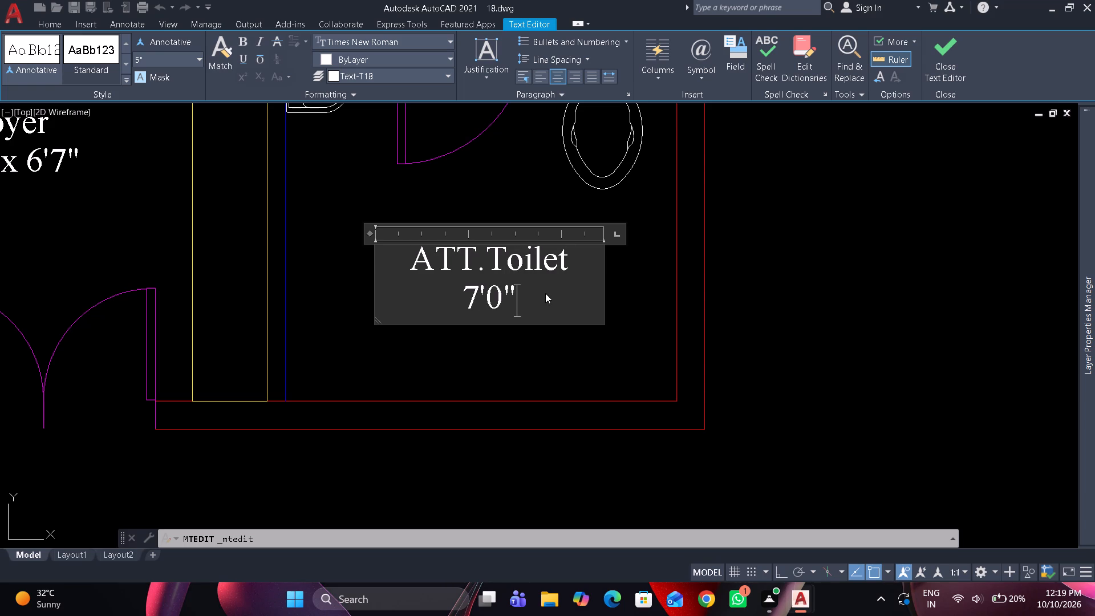
key(space)
text(x)
key(space)
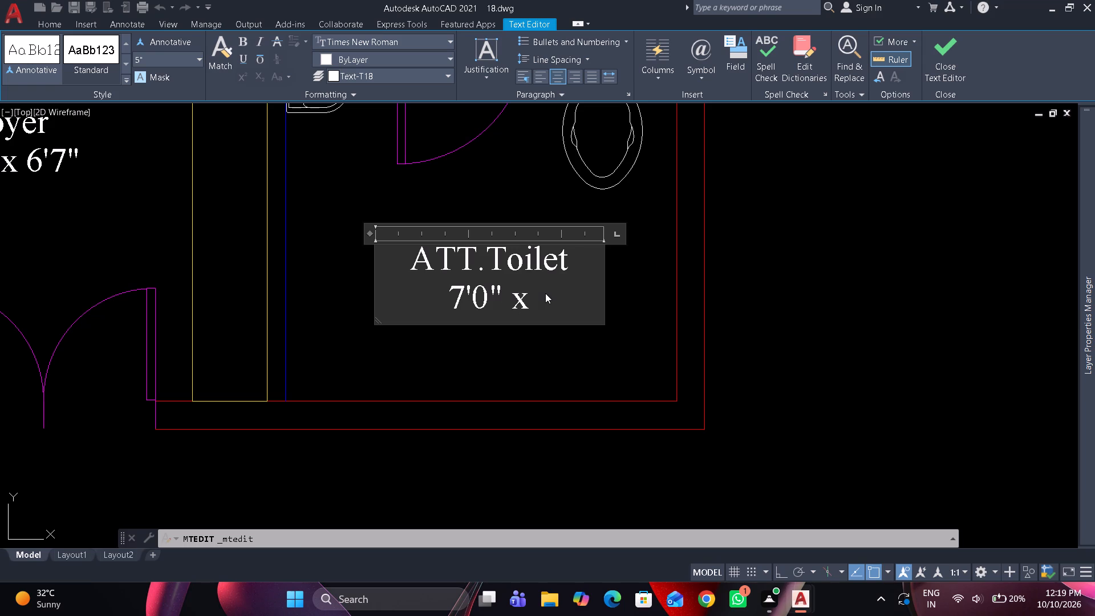
text(6')
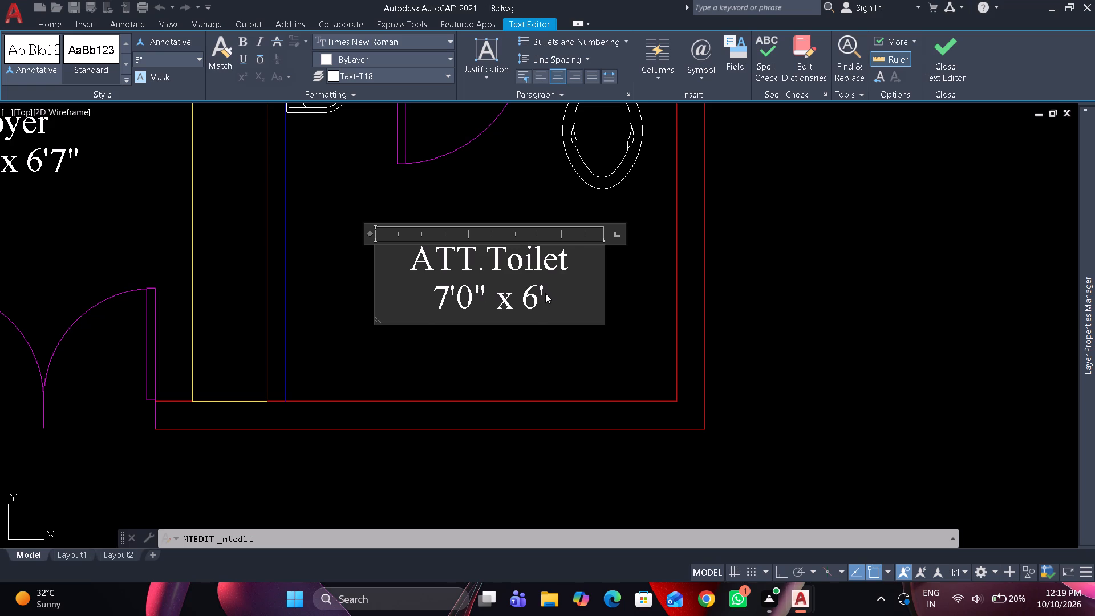
text(7")
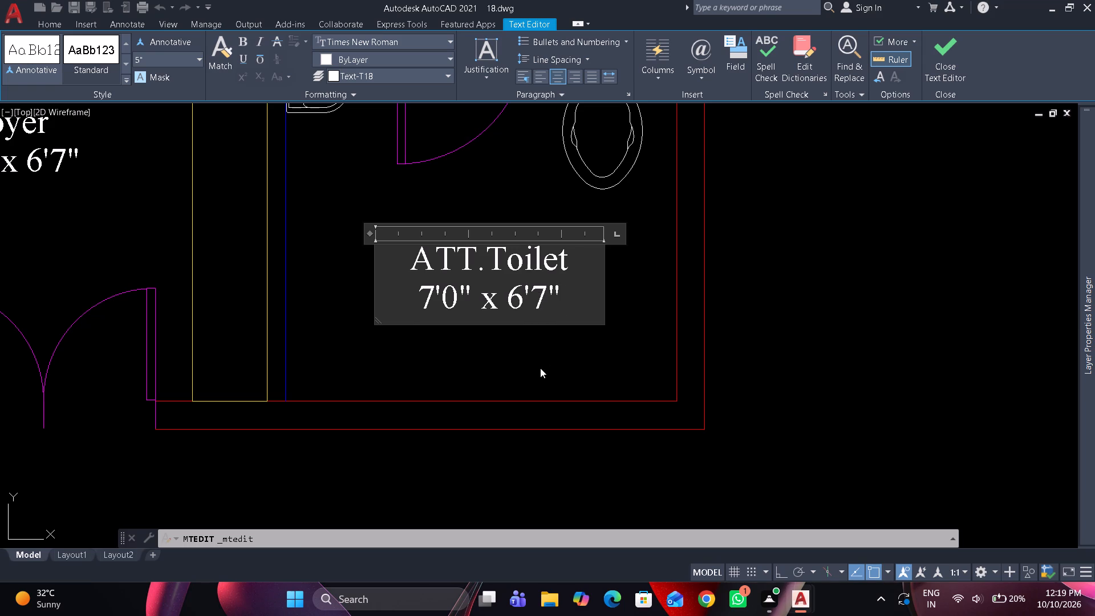
click(540, 368)
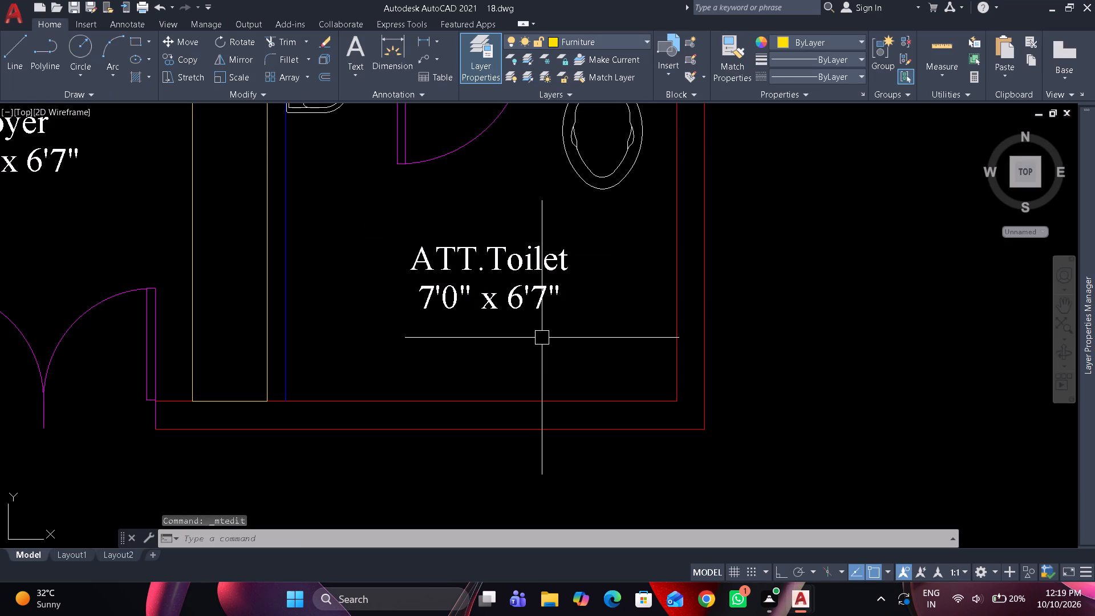
Copy the ATT.Toilet label into the adjoining bedroom above it, in the open floor area below the foot of the bed.
scroll(542, 338, down, 2)
middle_drag(533, 360, 525, 423)
scroll(531, 366, down, 1)
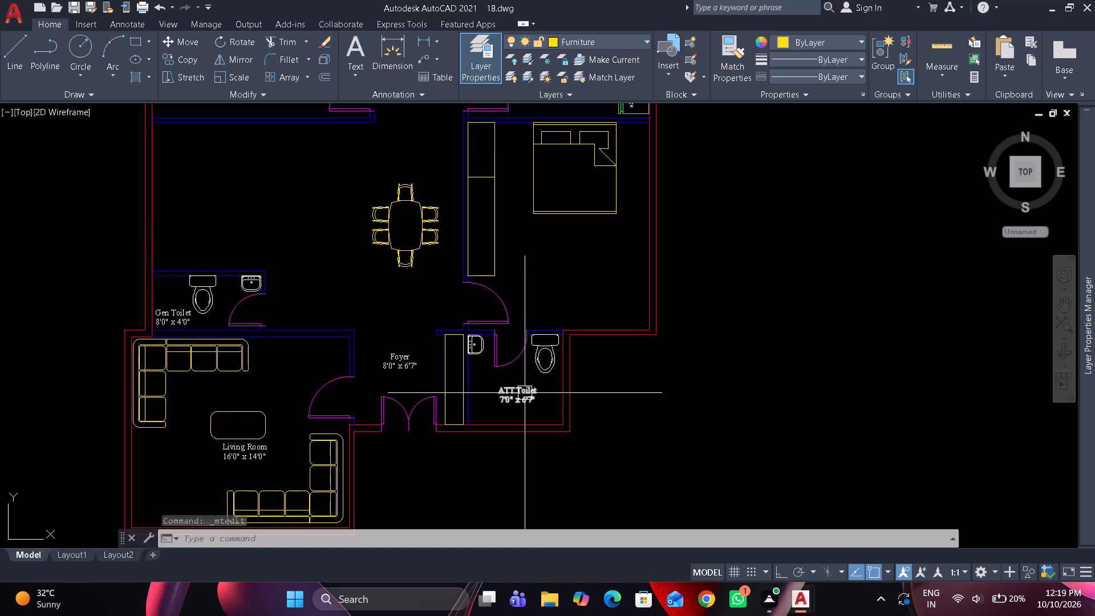
click(525, 393)
text(co)
key(space)
click(518, 389)
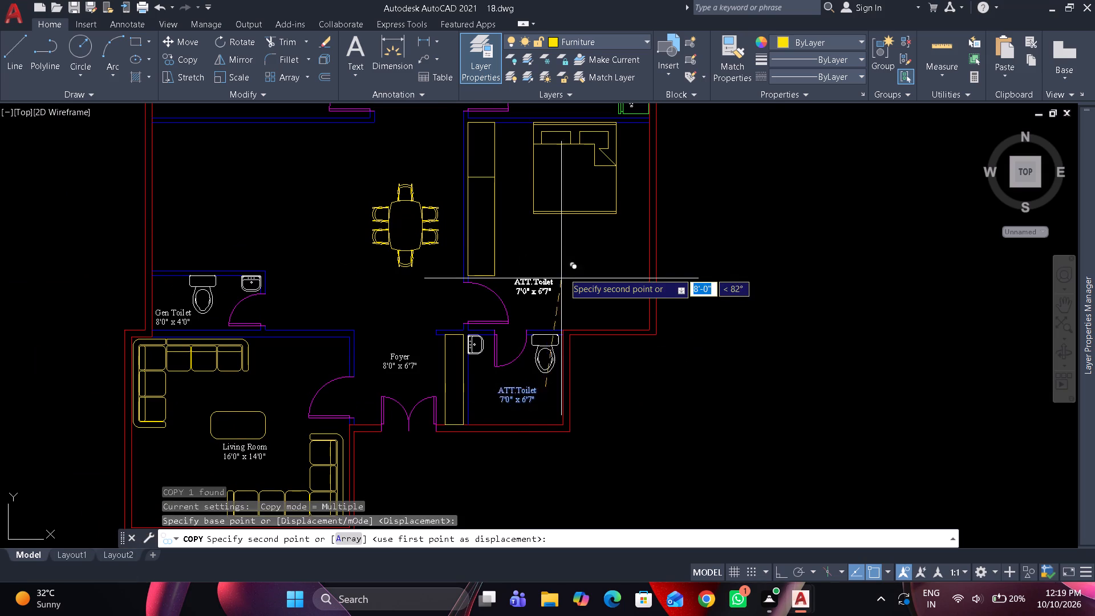
scroll(570, 252, up, 2)
middle_drag(608, 258, 552, 246)
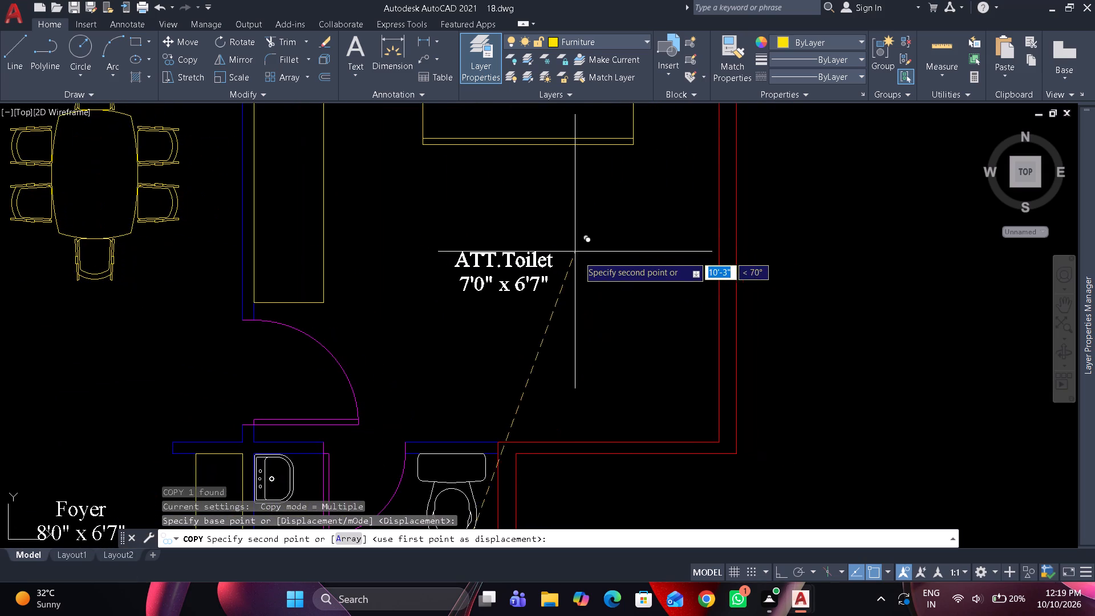
click(602, 251)
key(Escape)
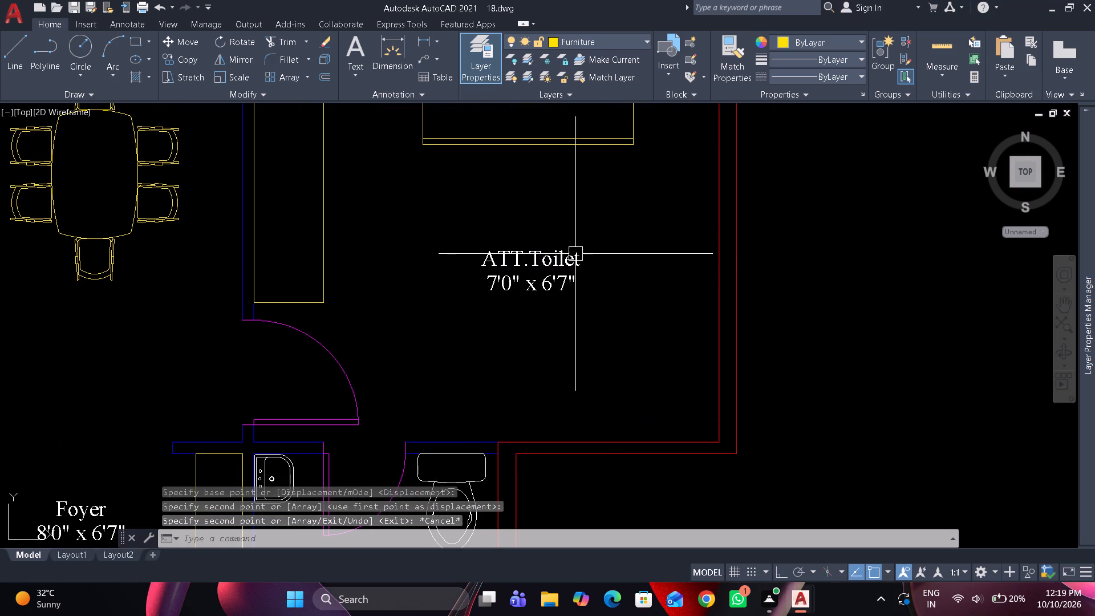
Replace the text of the copied label below the bed with Bedroom and the size line 12'0" x 15'3".
double_click(561, 258)
key(ctrl+a)
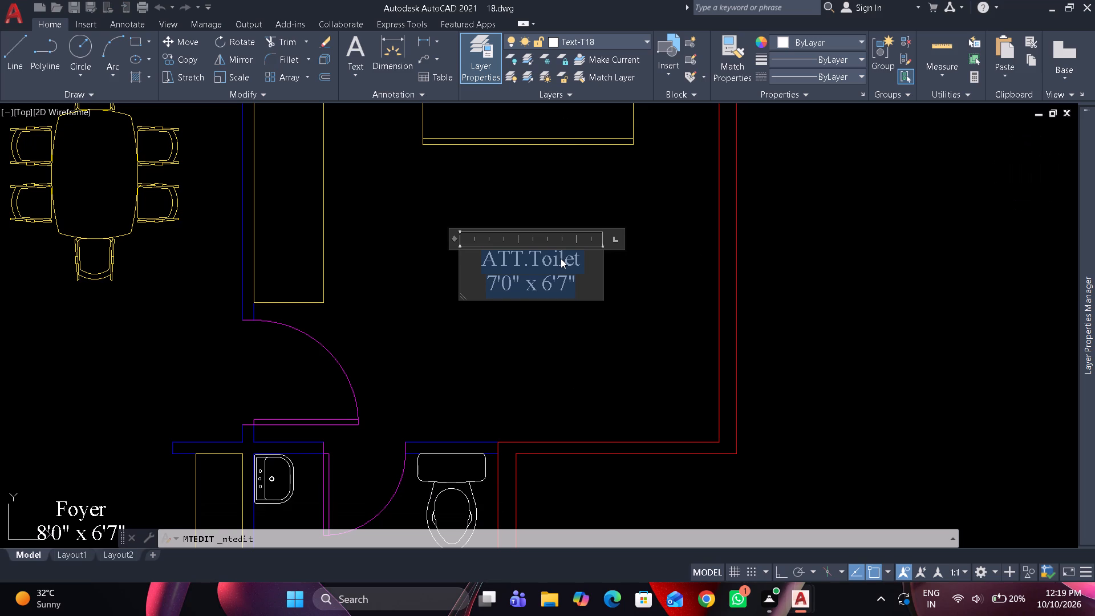
text(Bed)
key(space)
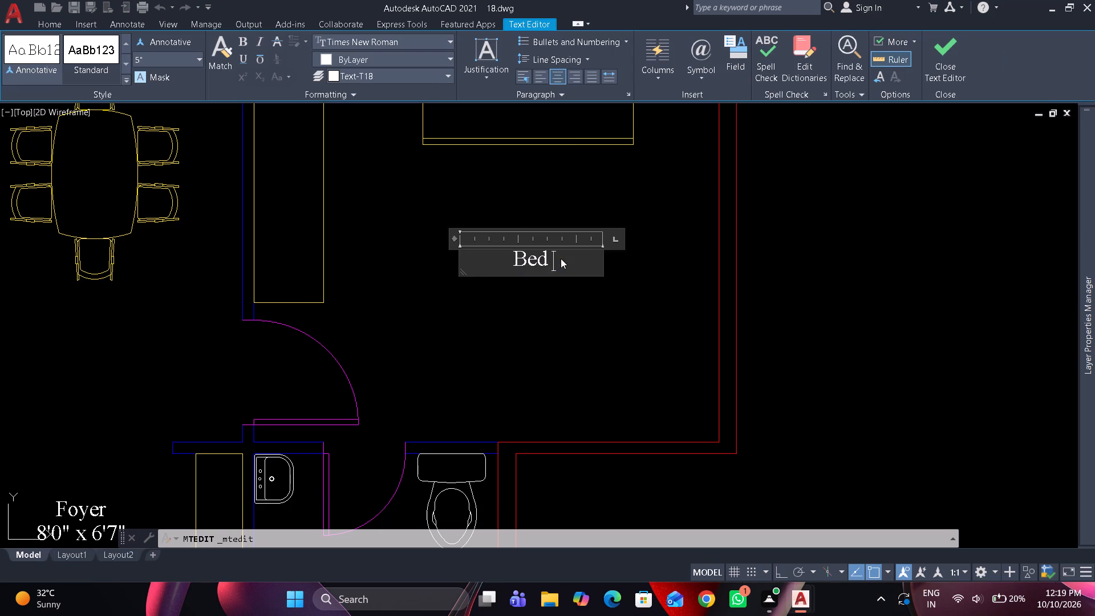
key(BackSpace)
text(room)
key(Return)
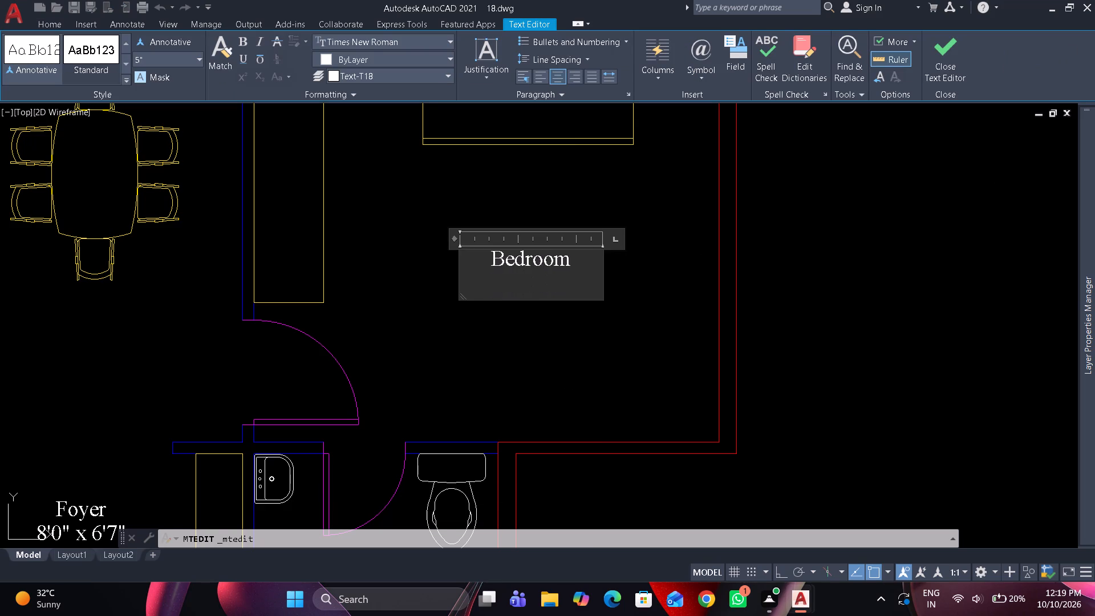
text(12'0" x)
key(space)
text(15')
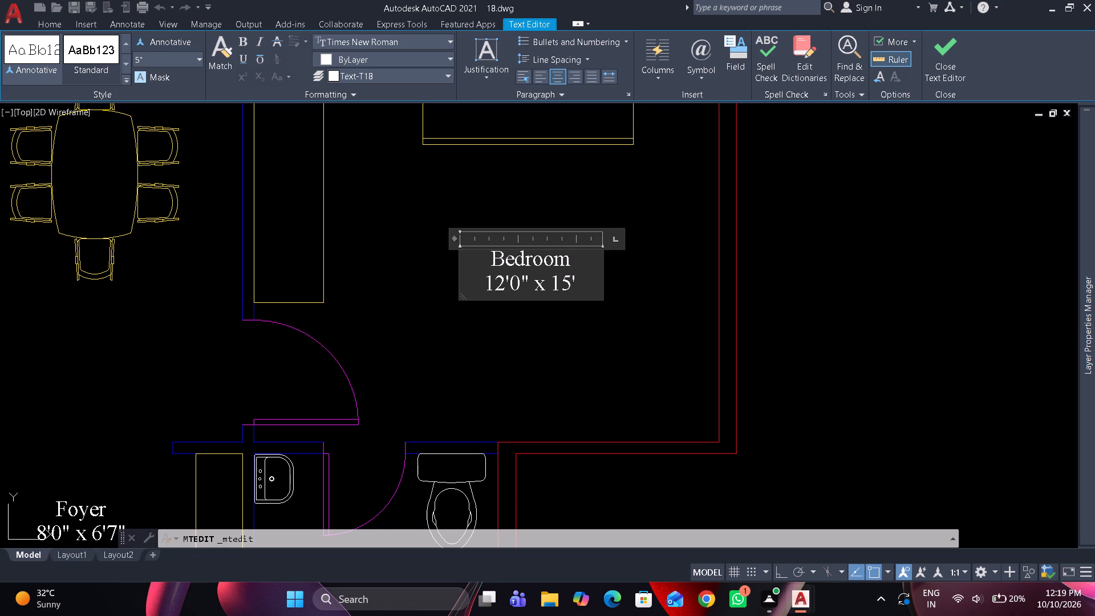
key(3)
key(shift+quotedbl)
click(536, 322)
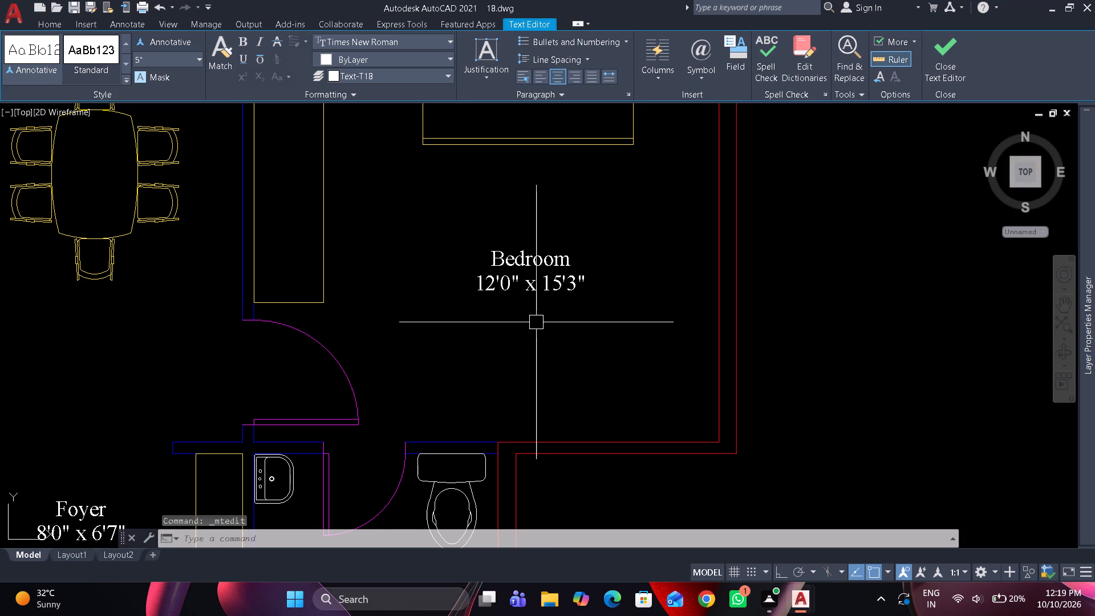
Copy the Bedroom label into the kitchen, just below the island and beside the counter near the fridge.
click(535, 284)
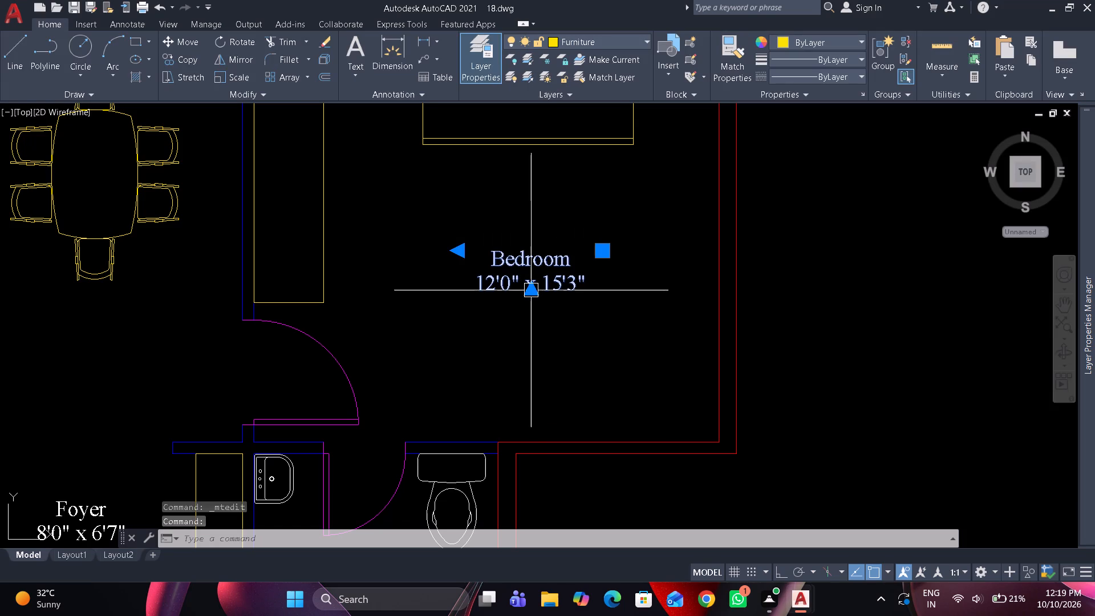
text(co)
key(space)
click(478, 278)
scroll(480, 255, down, 3)
middle_drag(480, 253, 485, 354)
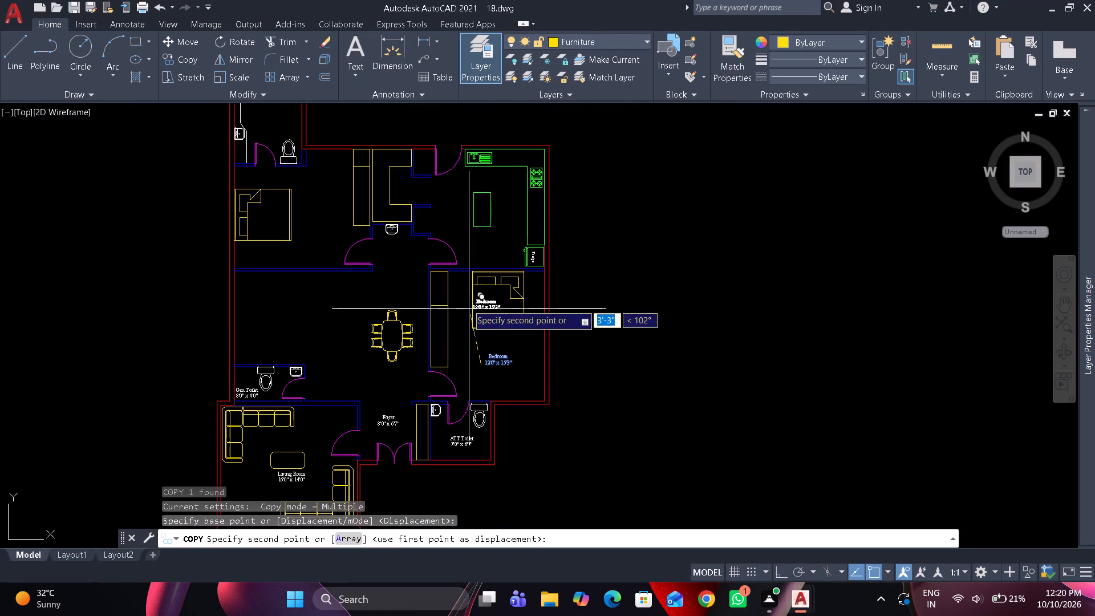
scroll(460, 243, up, 2)
middle_drag(467, 228, 471, 329)
scroll(473, 220, up, 2)
scroll(402, 262, down, 1)
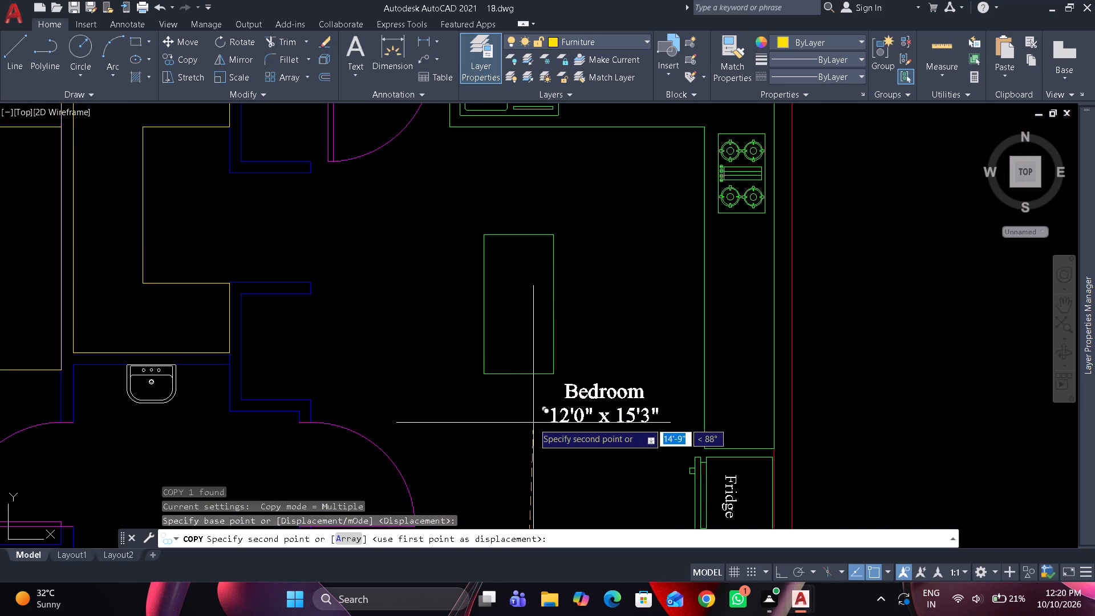
click(532, 428)
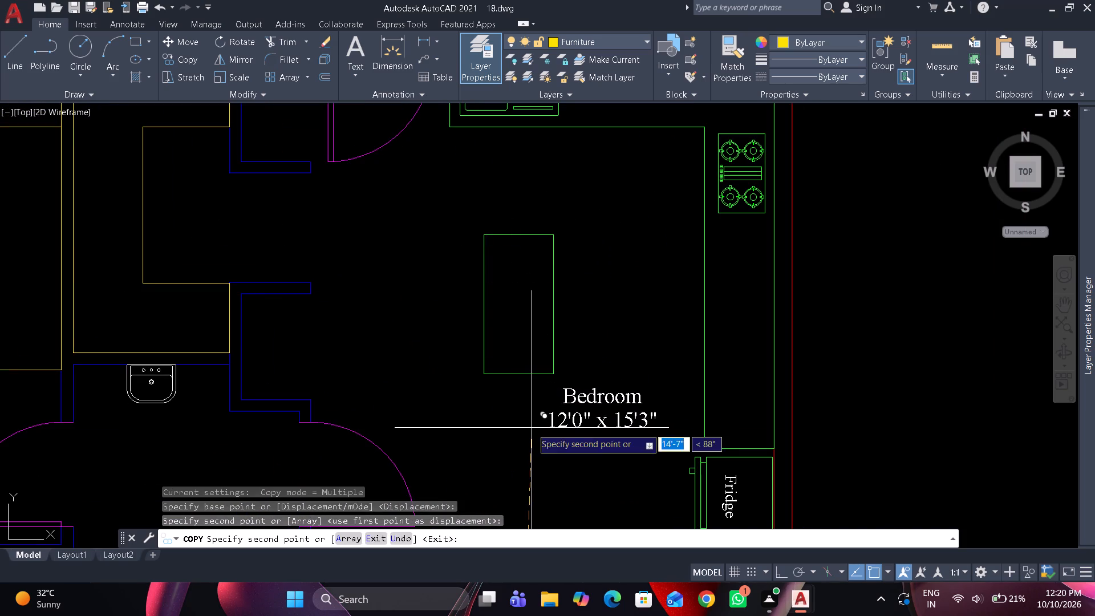
key(Escape)
Replace the text of the copied label in the kitchen with Kitchen and the size line 13'4" x 14'0".
double_click(568, 400)
key(ctrl+a)
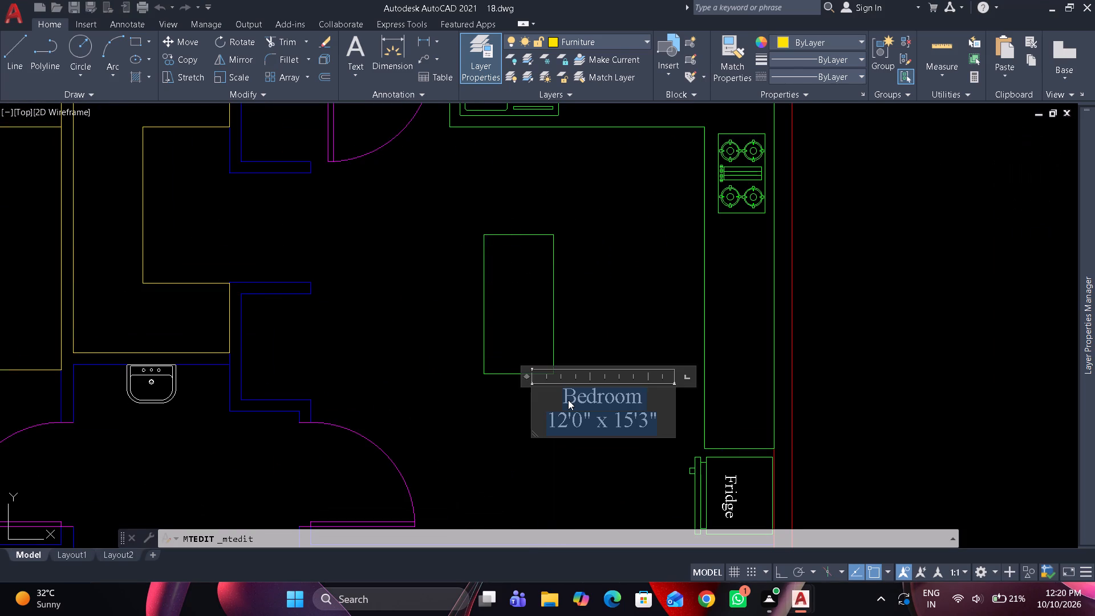
text(Kitchen)
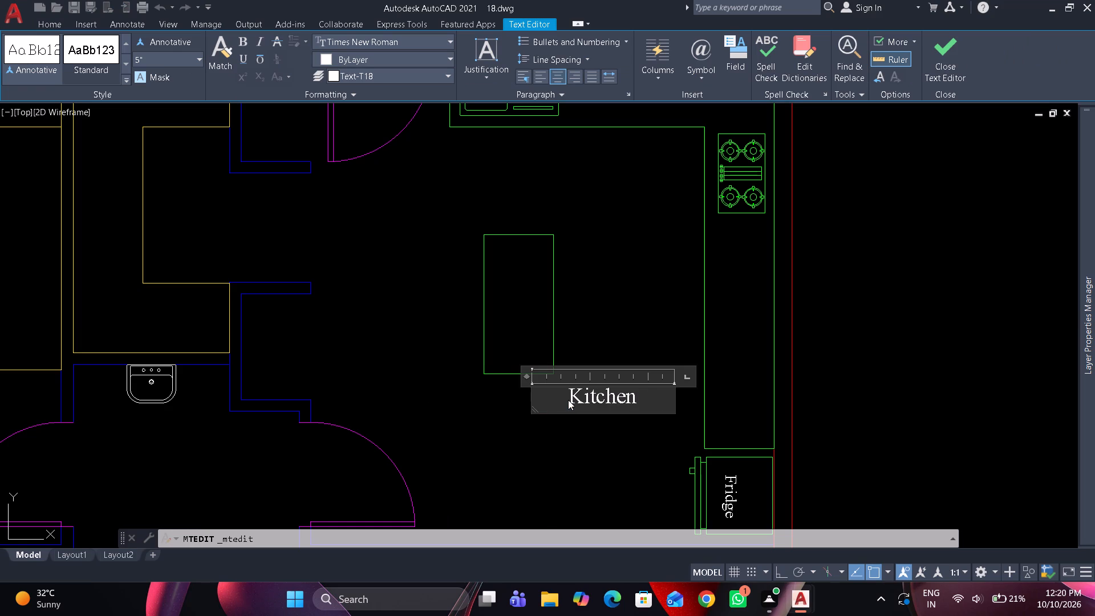
key(Return)
text(13')
text(4")
key(space)
text(x)
key(space)
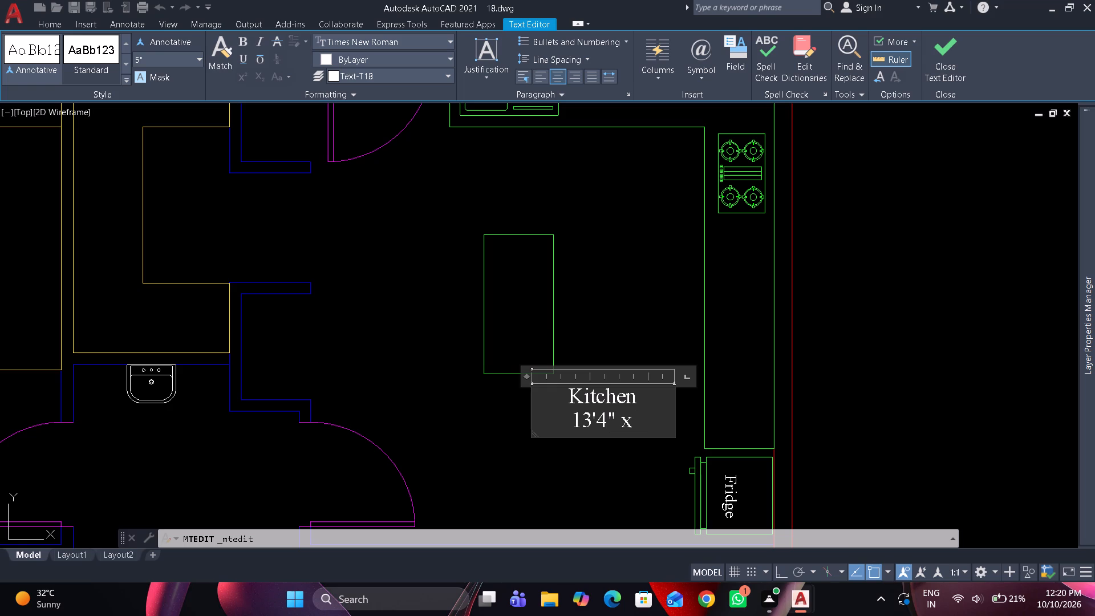
text(14'0")
click(587, 281)
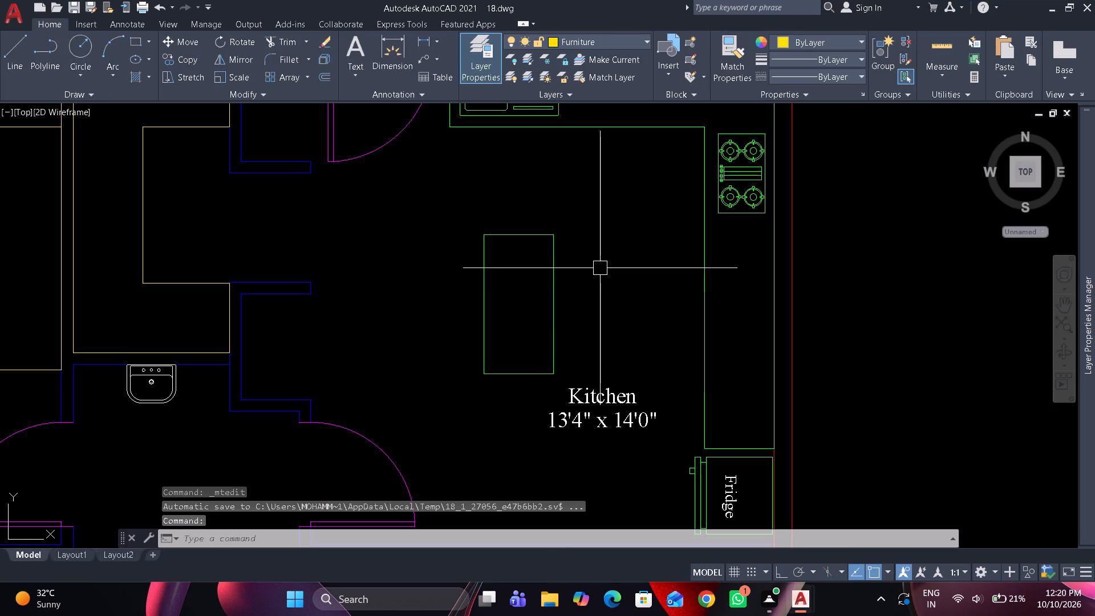
Copy the Kitchen label into the store room, beside the U-shaped shelving opposite the kitchen.
click(590, 392)
text(co)
key(space)
drag(595, 403, 587, 390)
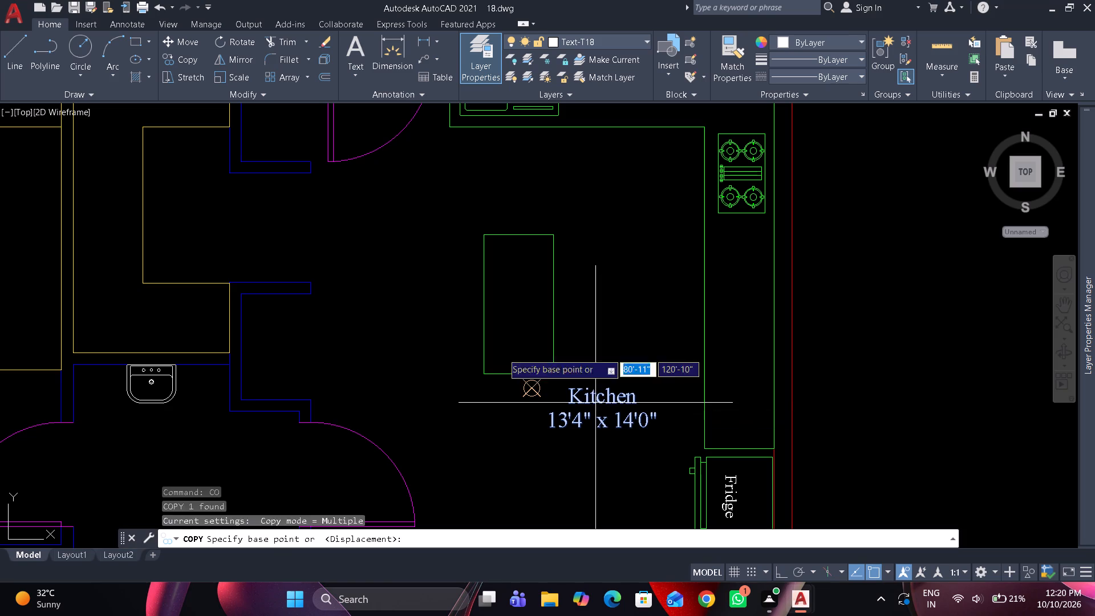
scroll(189, 204, up, 1)
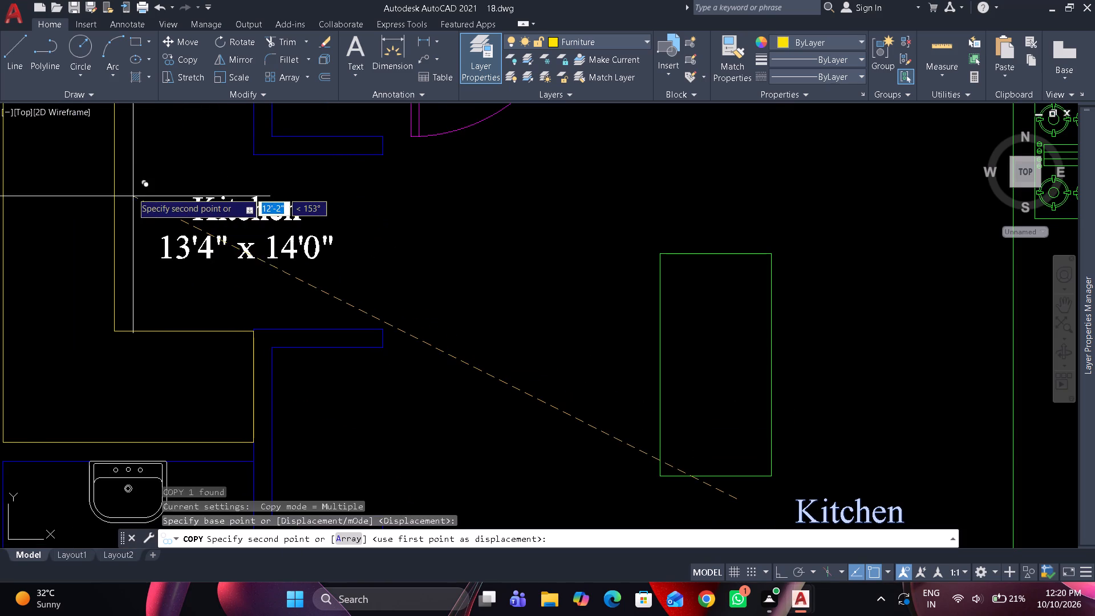
click(124, 181)
key(Escape)
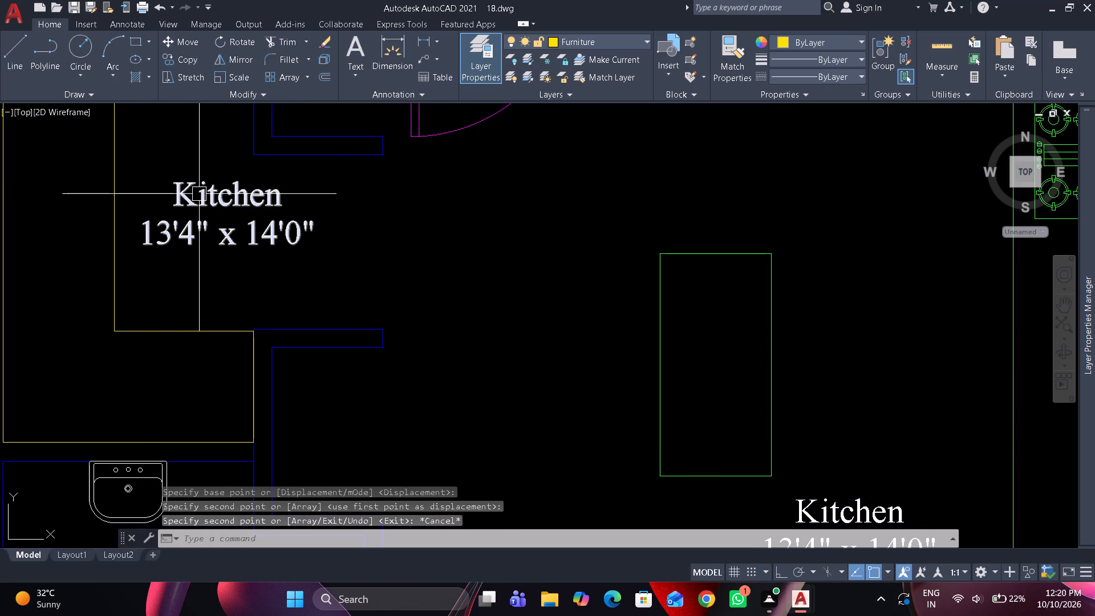
Replace the text of the copied label in the store room with Store Room and the size line 6'6" x 8'6".
double_click(199, 194)
key(ctrl+a)
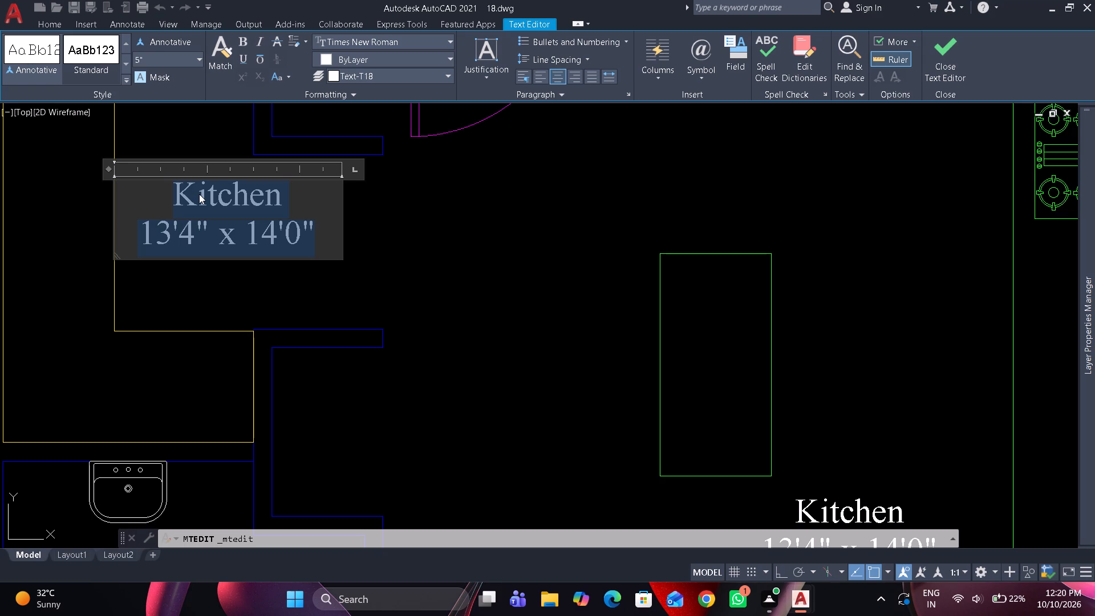
text(Store)
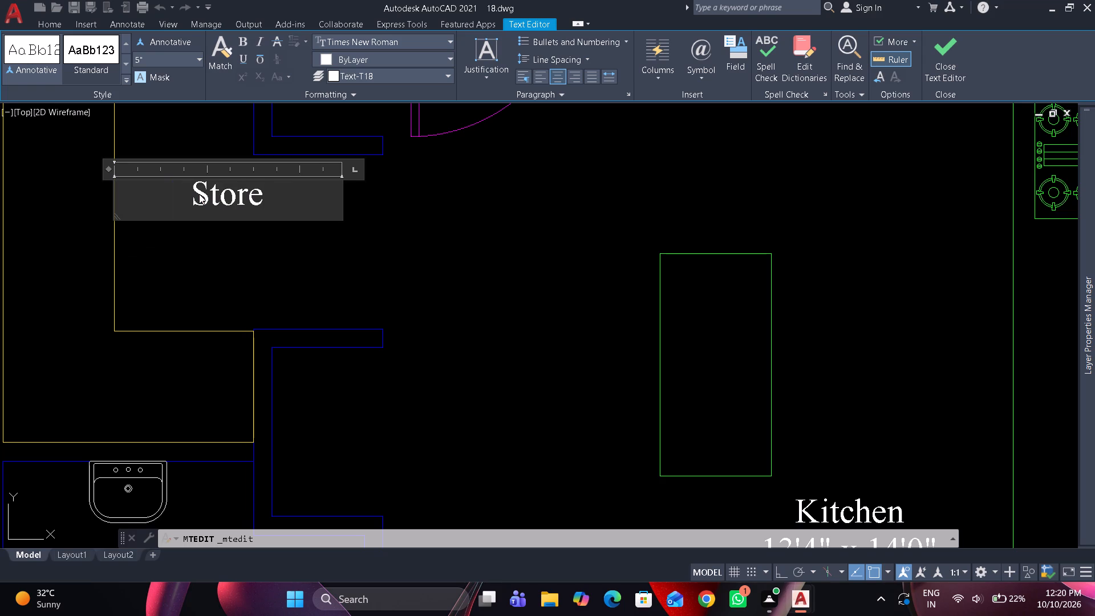
key(space)
text(Room)
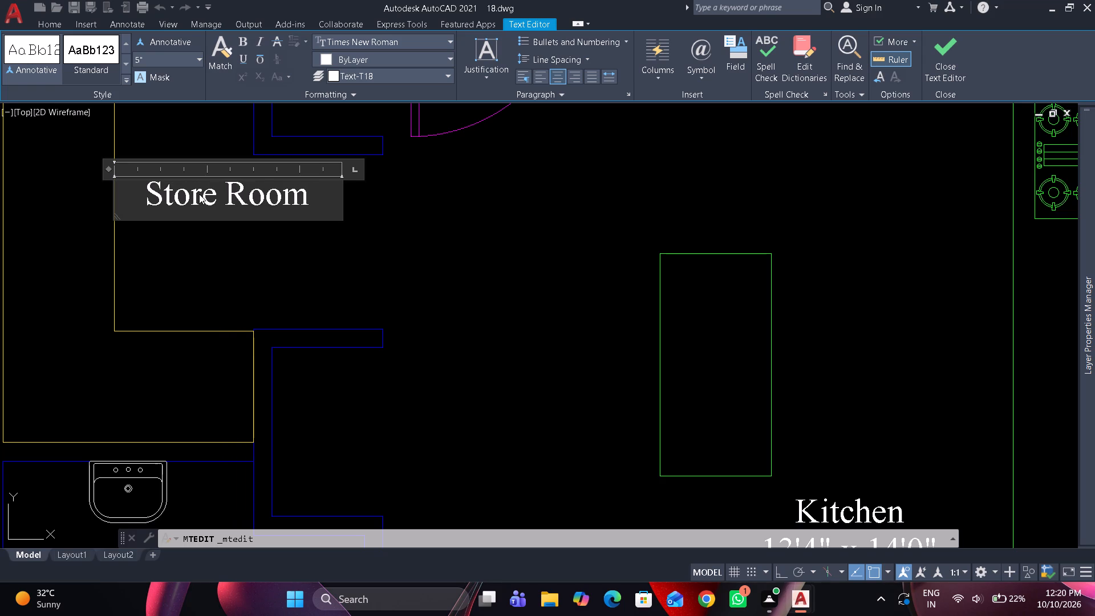
key(Return)
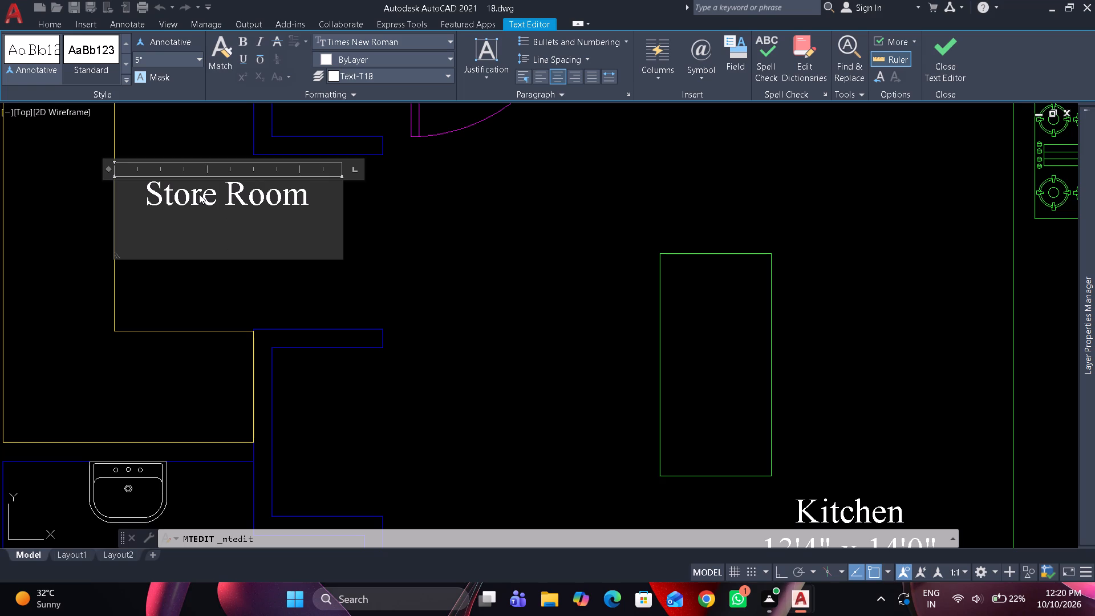
text(6'6")
key(space)
text(x)
key(space)
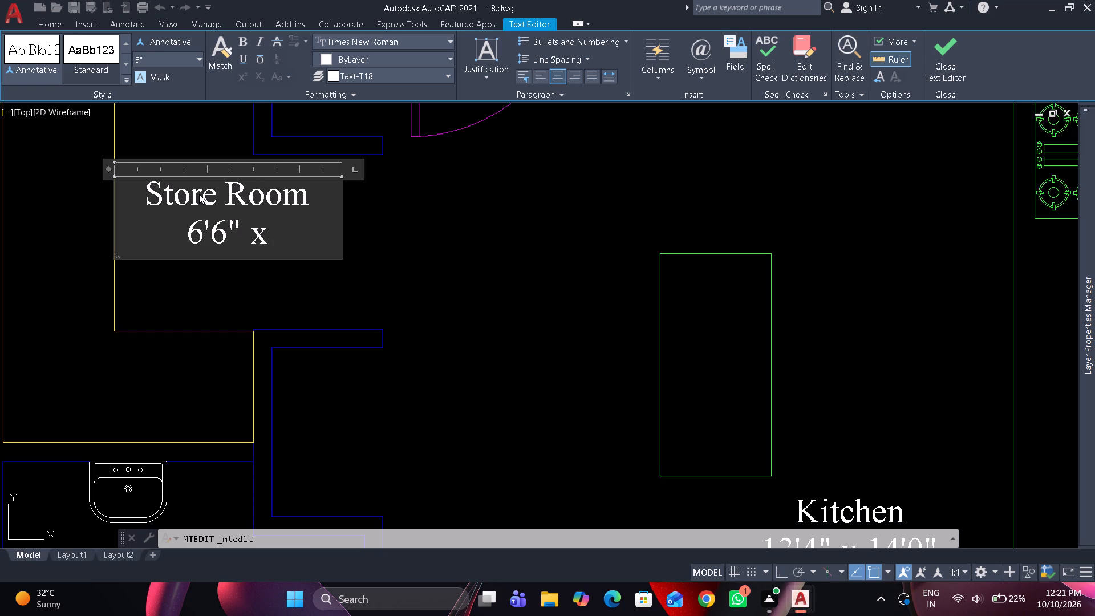
text(8'6")
click(399, 253)
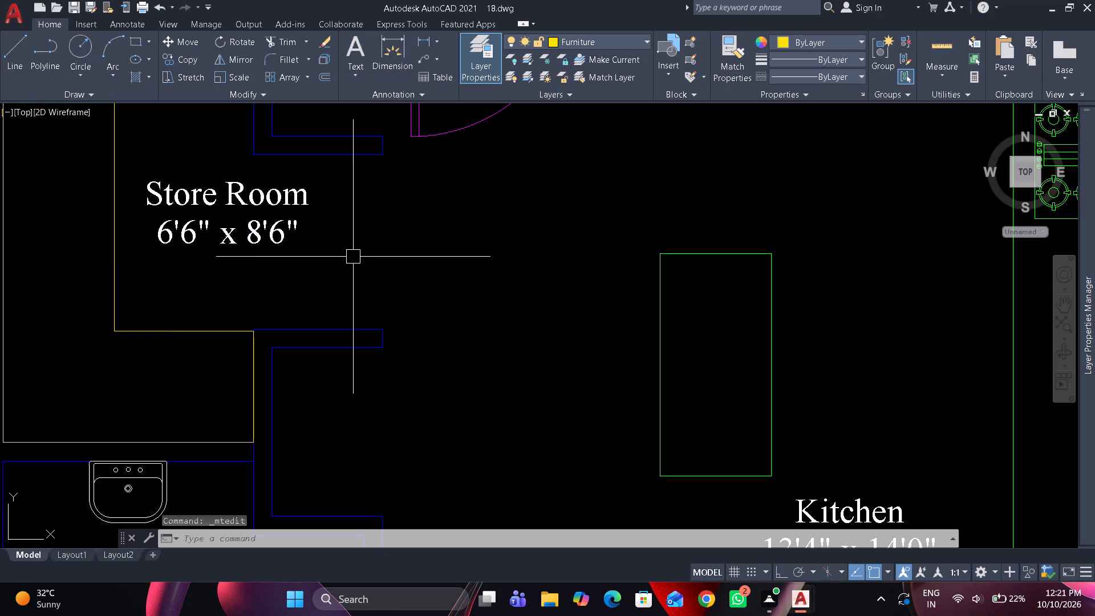
Dismiss the chat notification and move the Store Room label slightly lower within its room.
scroll(402, 248, down, 2)
middle_drag(404, 250, 451, 269)
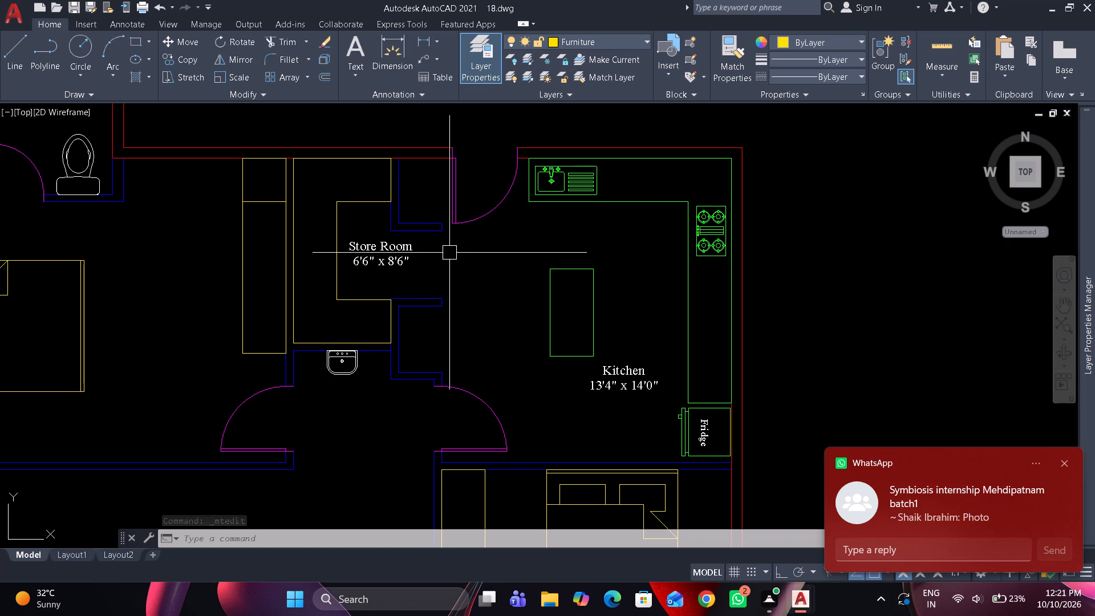
click(1065, 464)
click(1035, 452)
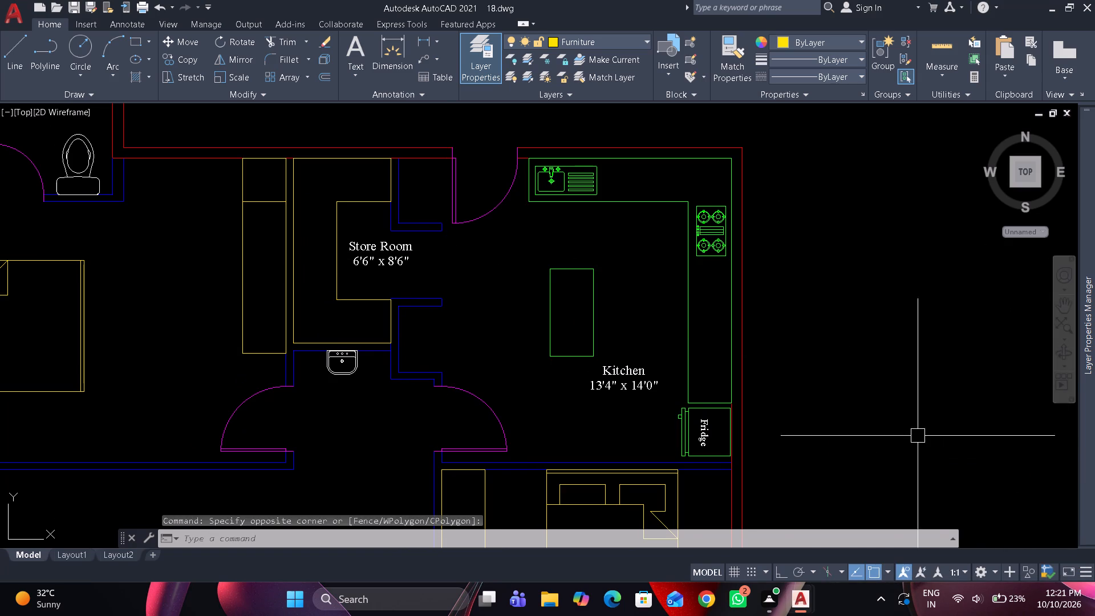
scroll(513, 356, down, 1)
middle_drag(500, 355, 586, 333)
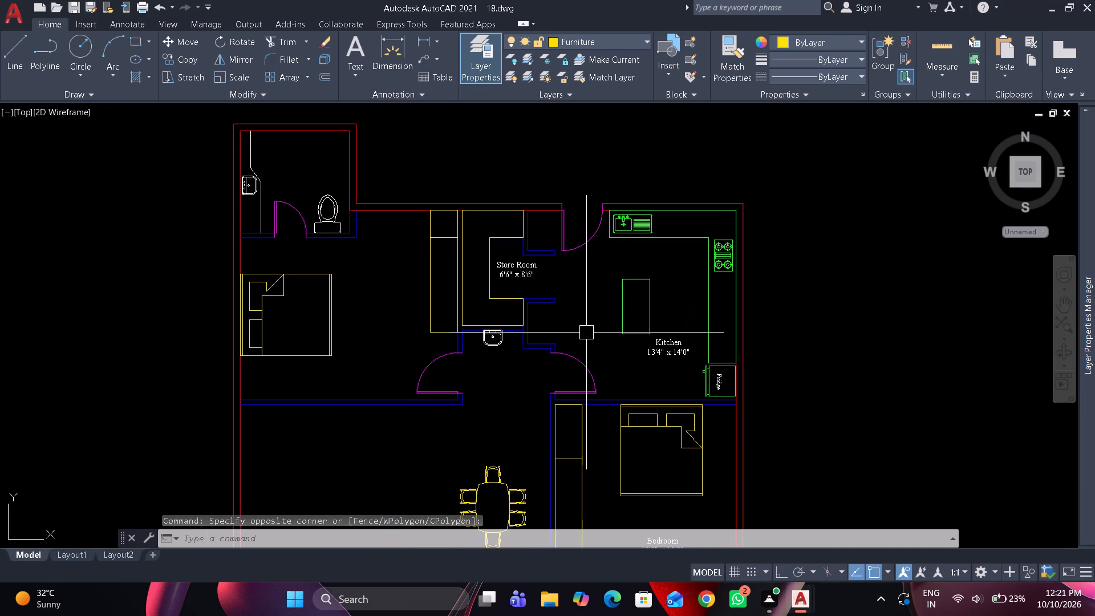
scroll(518, 298, up, 2)
click(517, 255)
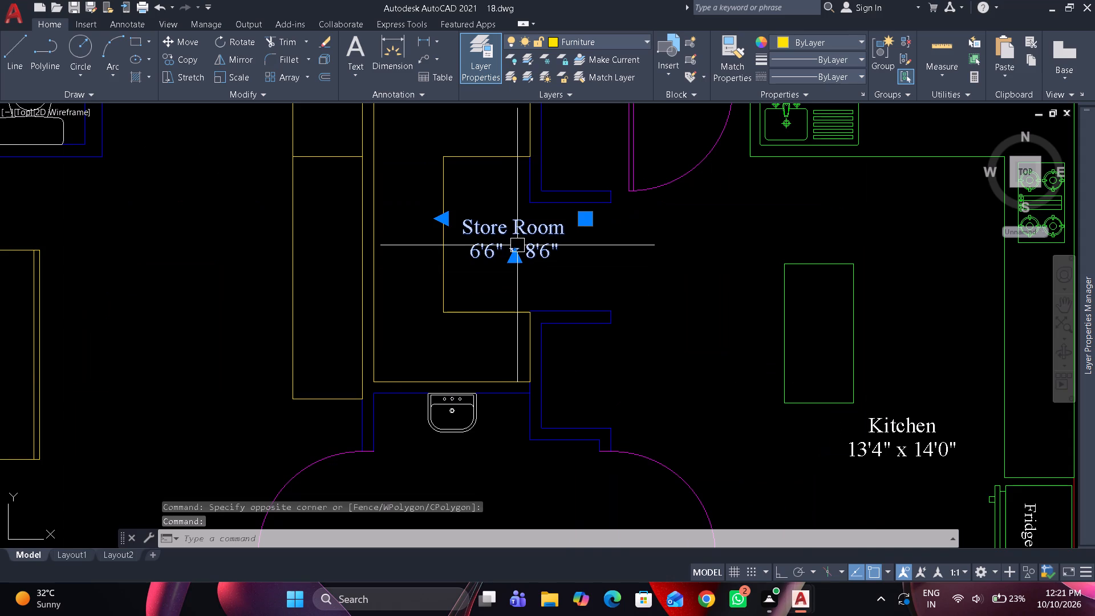
drag(521, 226, 521, 233)
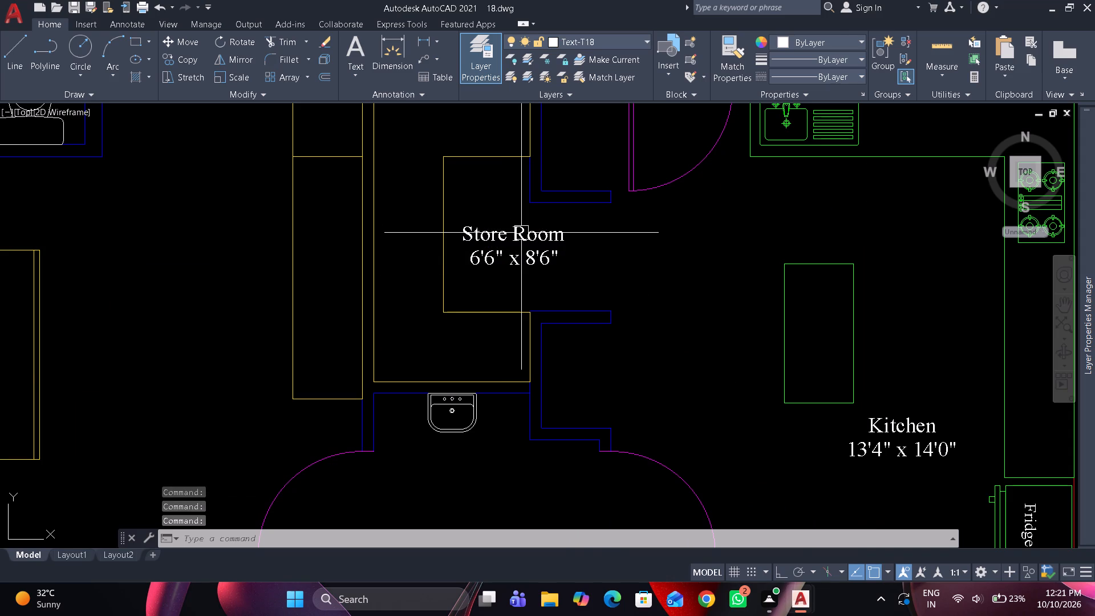
Copy the Store Room label into the adjoining bedroom, in the open floor between the bed and the wardrobe.
click(521, 233)
text(co)
key(space)
click(522, 234)
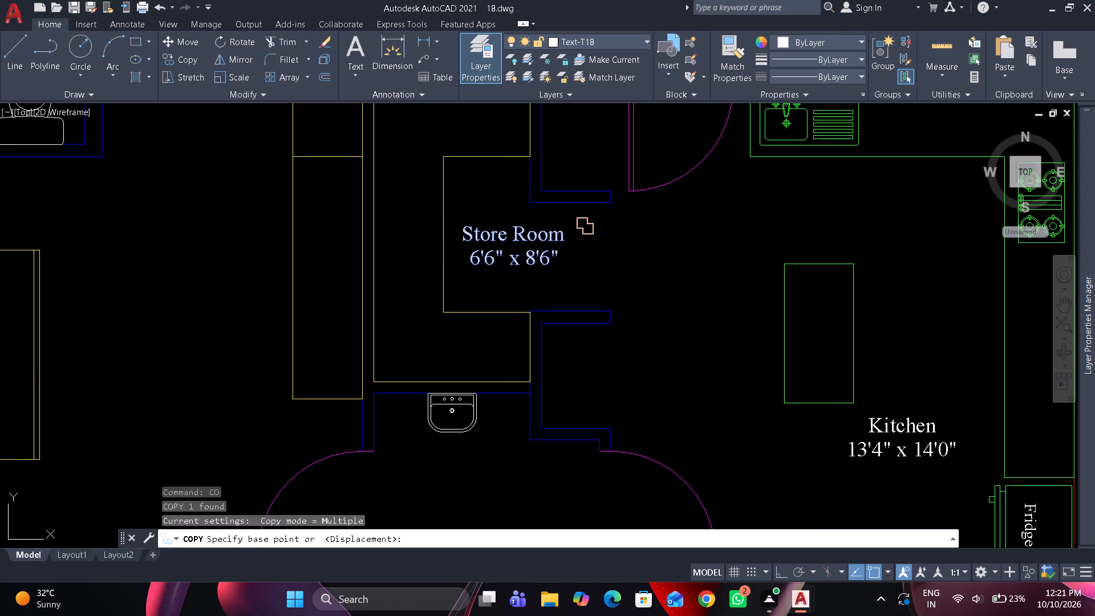
scroll(486, 233, down, 2)
middle_drag(488, 236, 587, 236)
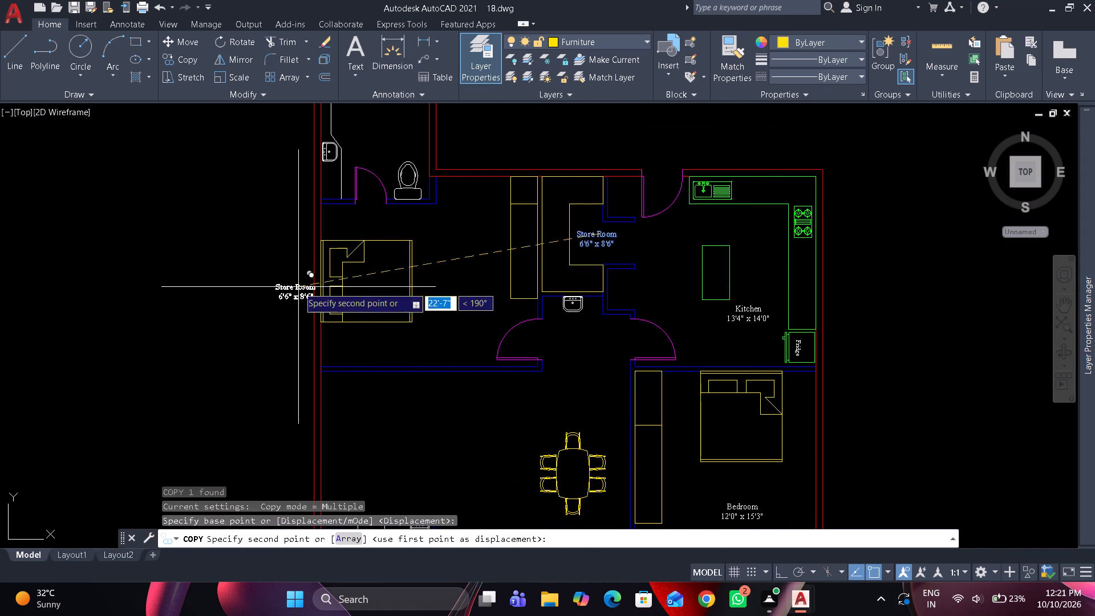
middle_drag(306, 287, 401, 282)
scroll(551, 261, up, 2)
click(563, 236)
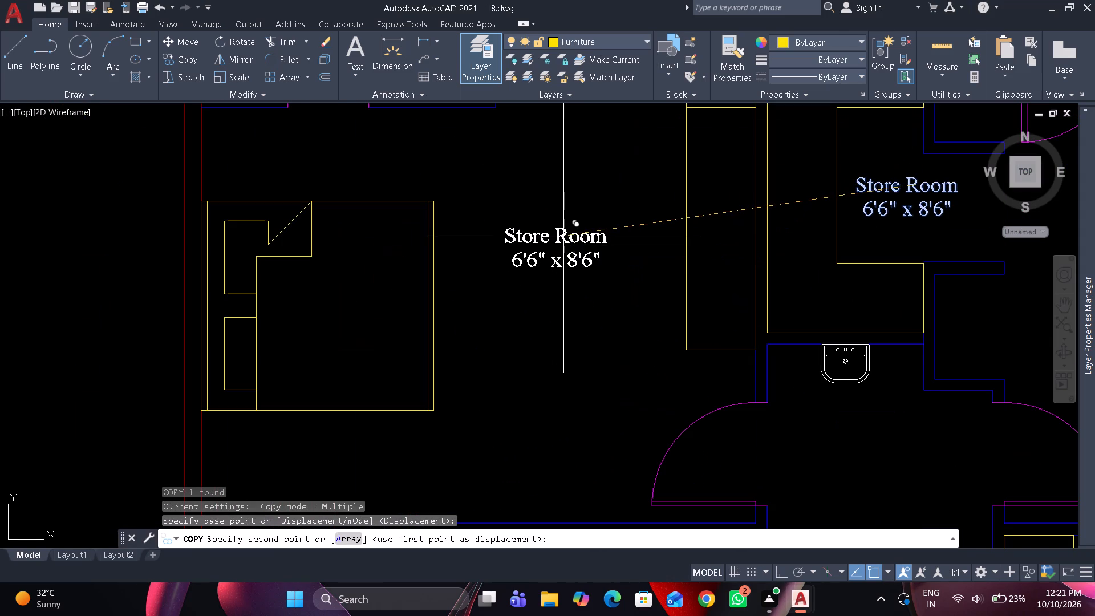
key(Escape)
Replace the text of the copied label between the bed and the wardrobe with Bedroom and the size line 16'0" x 12'0".
double_click(570, 237)
key(ctrl+a)
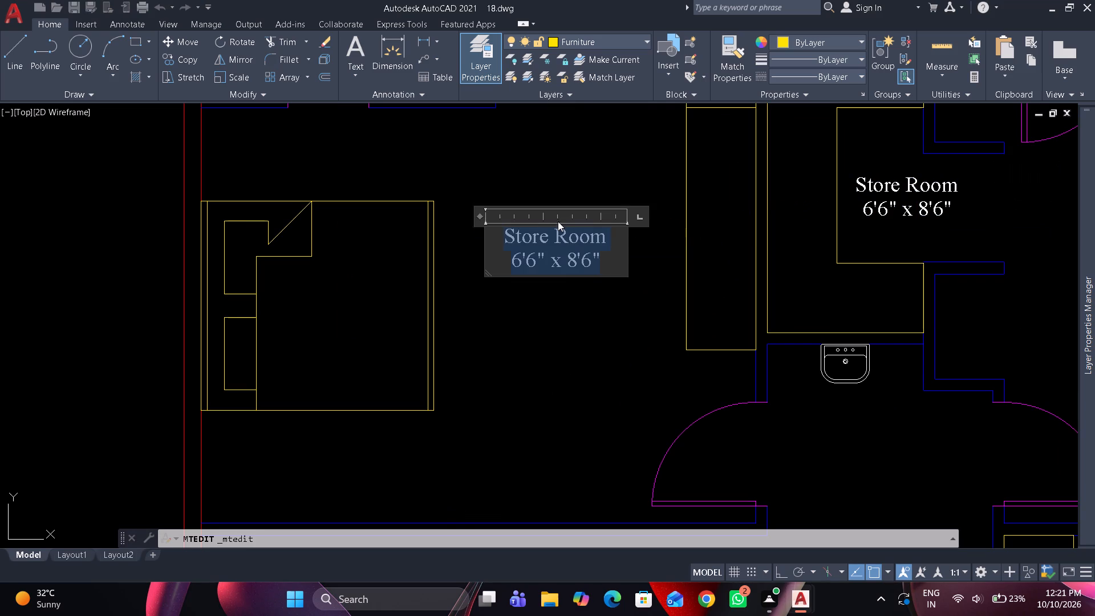
text(Bedroom)
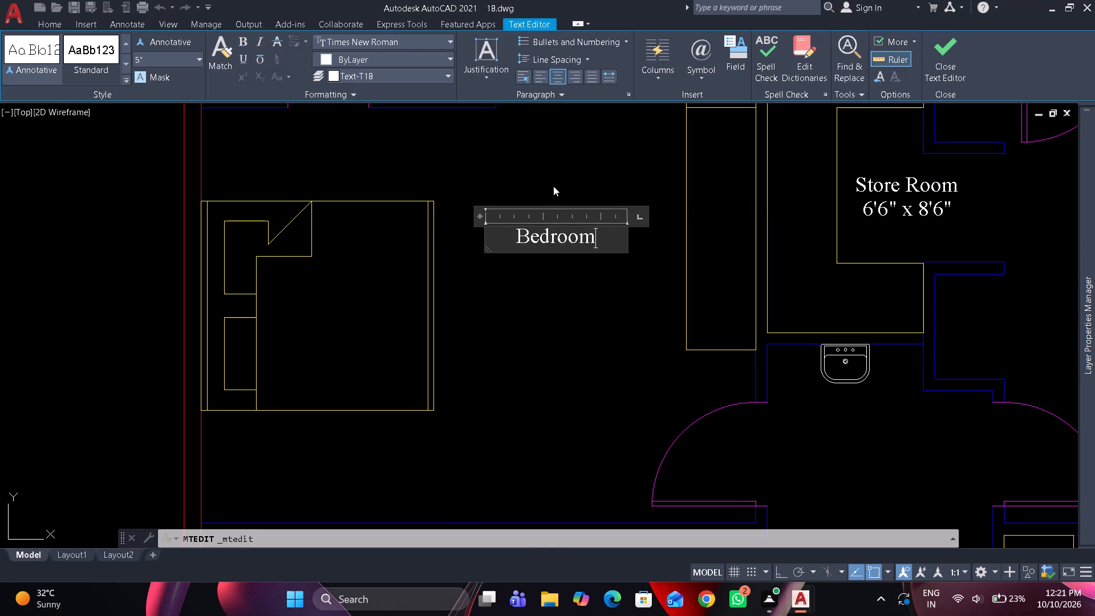
key(Return)
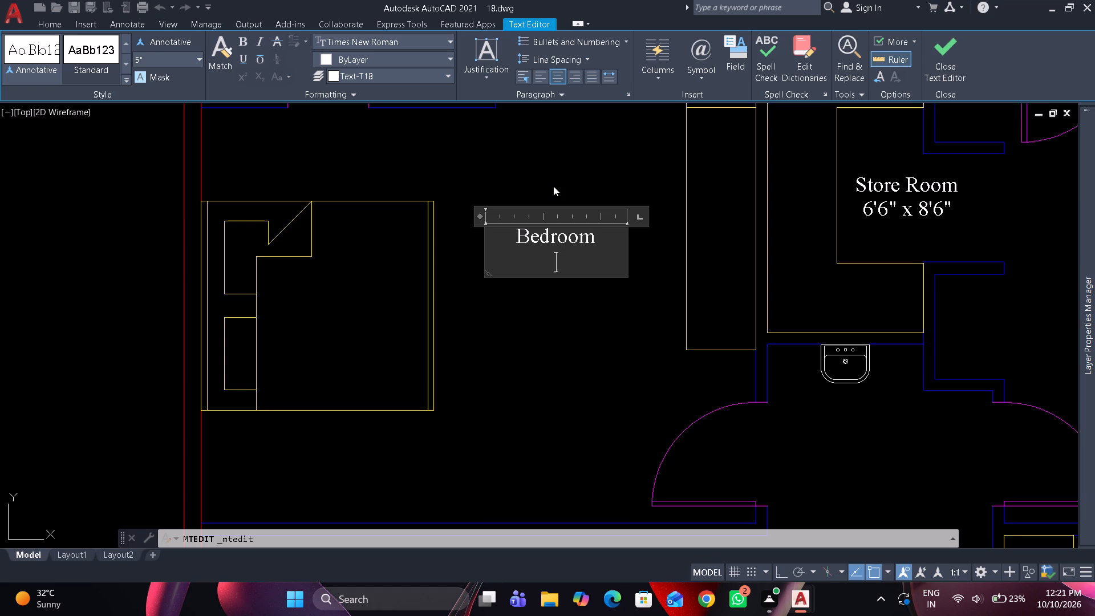
text(16'0")
key(space)
text(x)
key(space)
text(12')
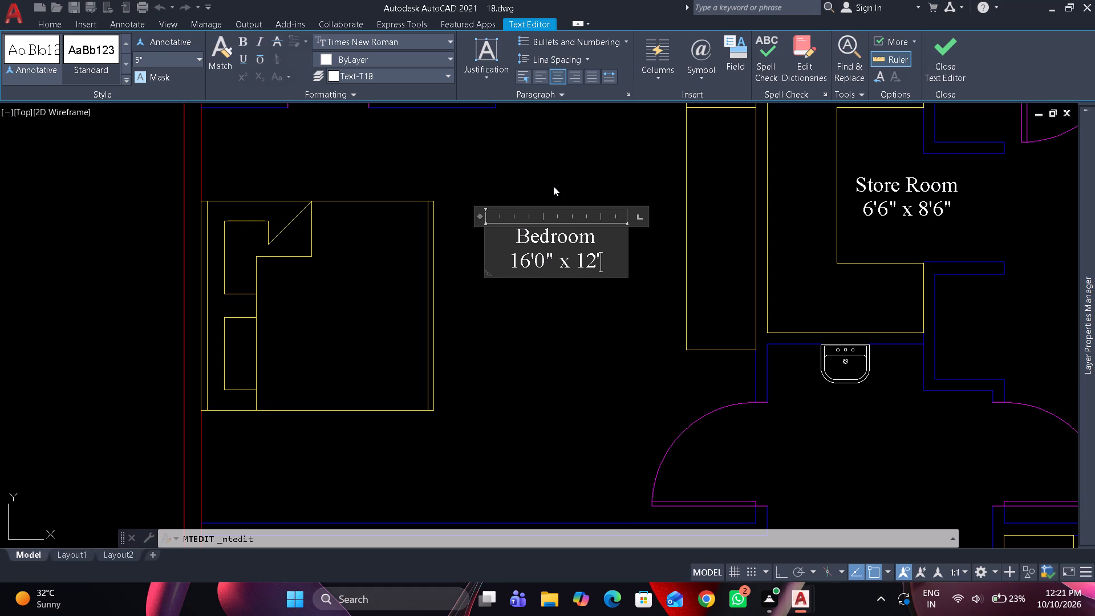
text(0")
click(536, 326)
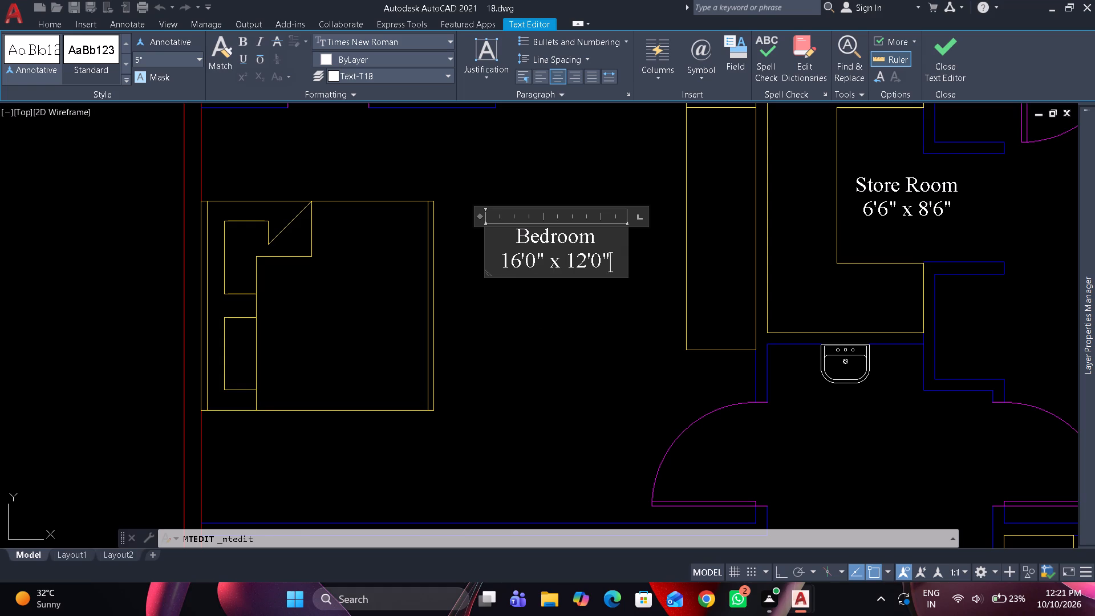
Examine the floor plan's rooms for areas that still lack labels or fittings.
scroll(565, 247, down, 1)
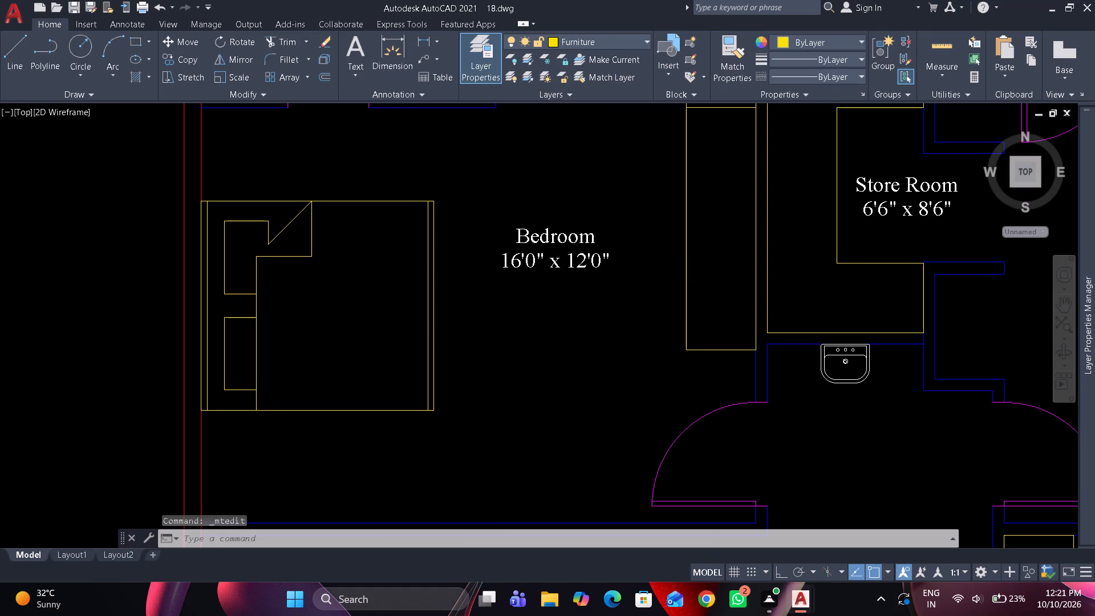
scroll(565, 247, down, 2)
scroll(564, 278, up, 1)
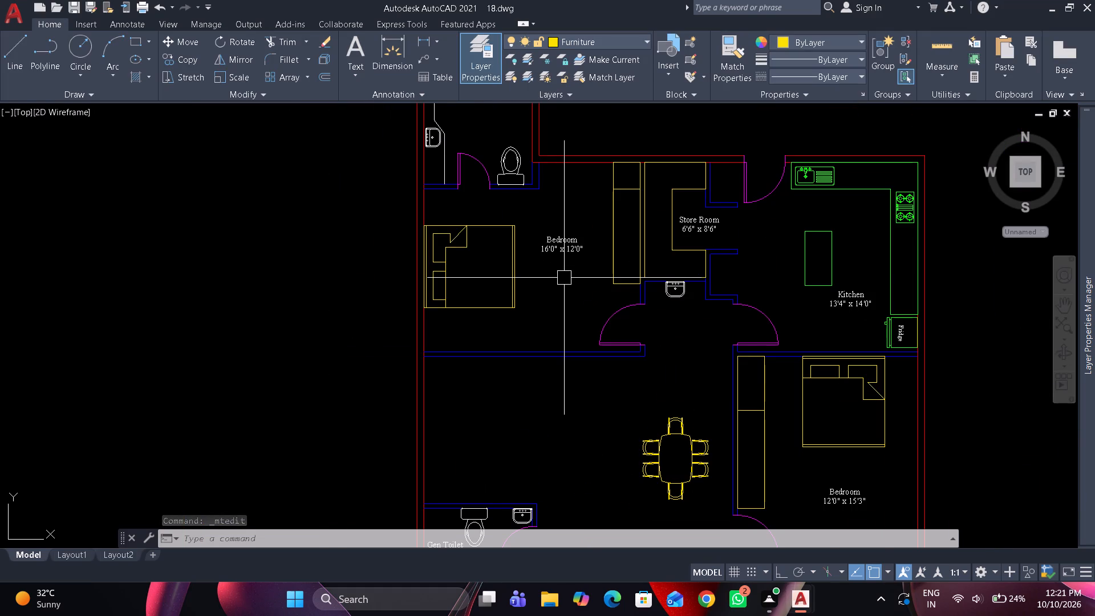
scroll(564, 278, down, 1)
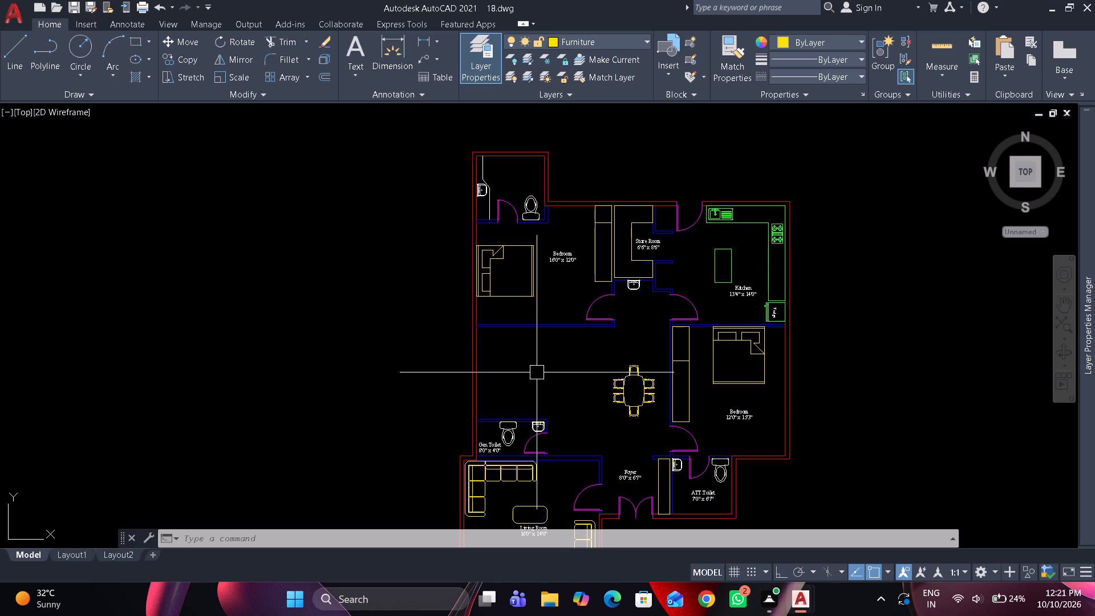
scroll(536, 372, down, 1)
middle_drag(534, 366, 516, 342)
scroll(515, 341, up, 1)
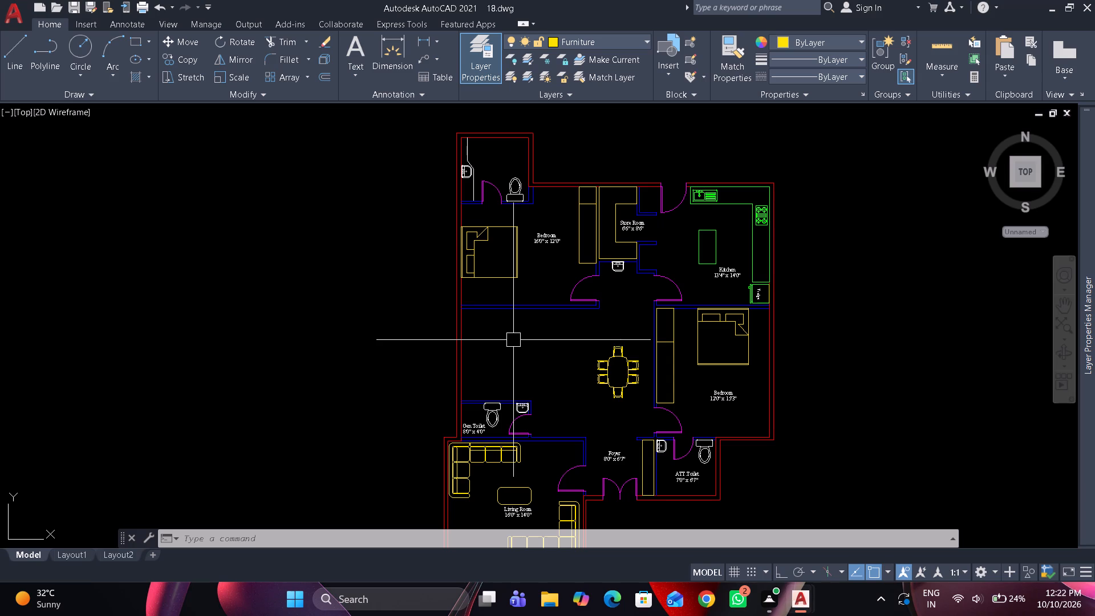
scroll(607, 253, up, 3)
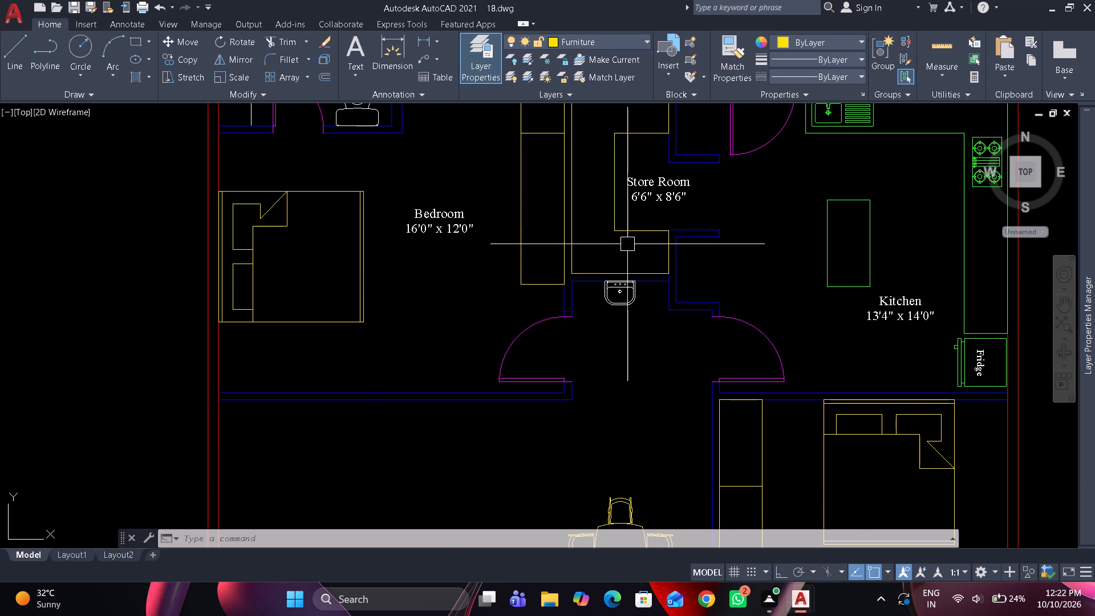
scroll(594, 266, down, 1)
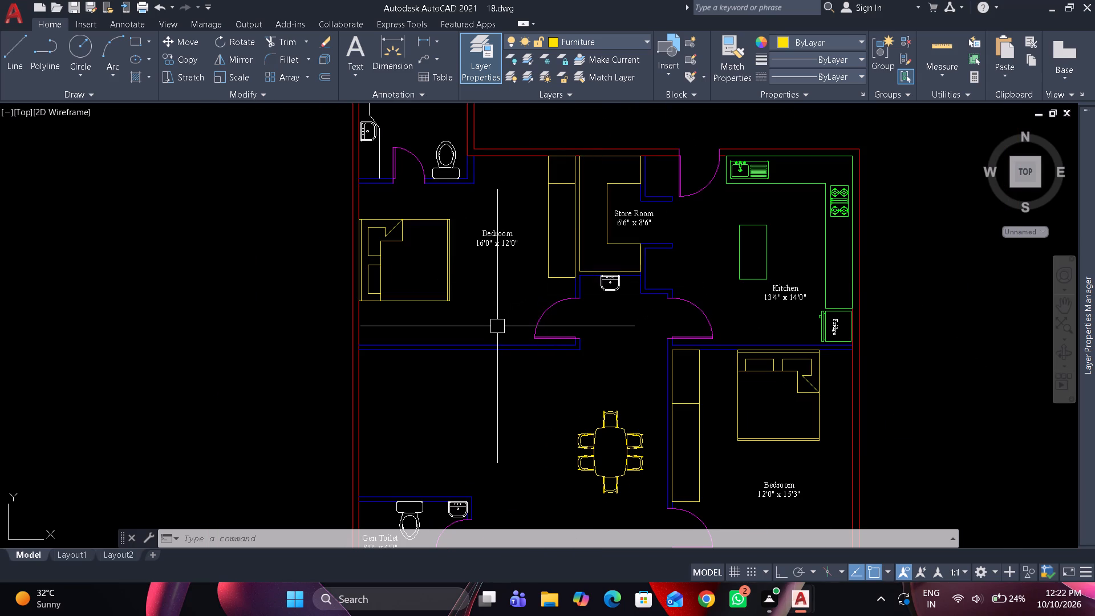
scroll(497, 326, up, 2)
scroll(495, 330, down, 3)
scroll(476, 384, up, 2)
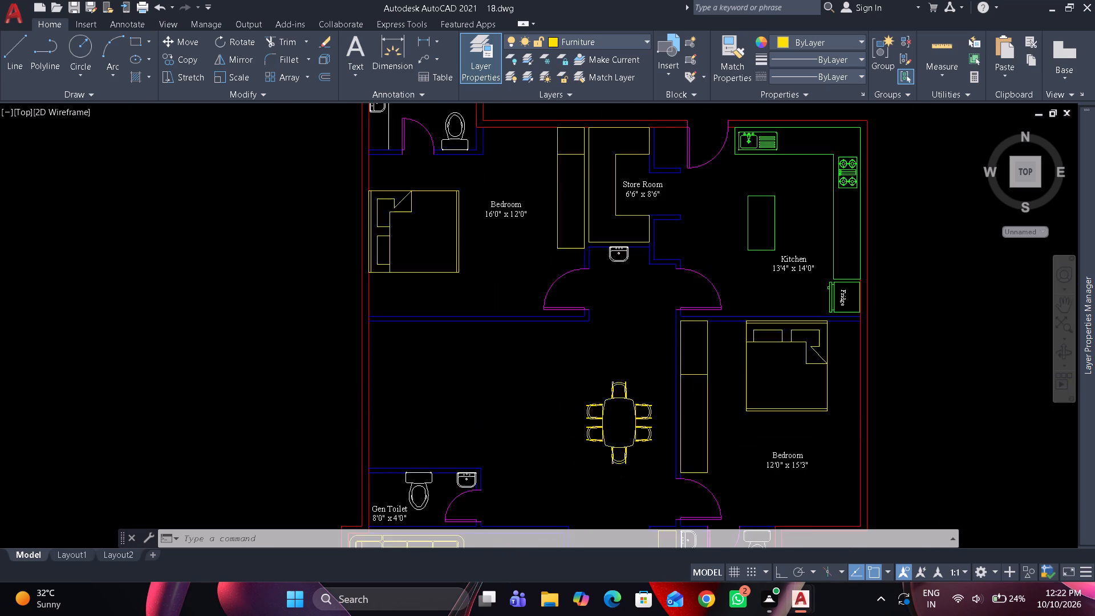
Offset the bedroom wall, the outer wall and the Gen Toilet wall 3'3" into the empty area beside the dining table.
middle_drag(467, 379, 481, 289)
text(o 3')
text(3")
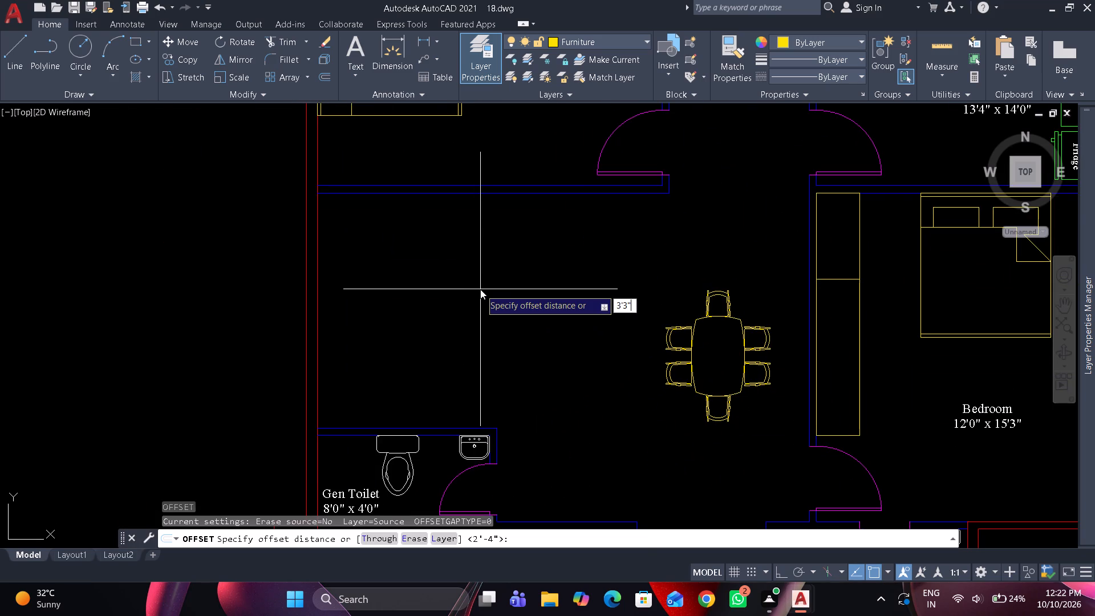
key(space)
drag(490, 199, 489, 209)
click(461, 307)
drag(321, 309, 340, 306)
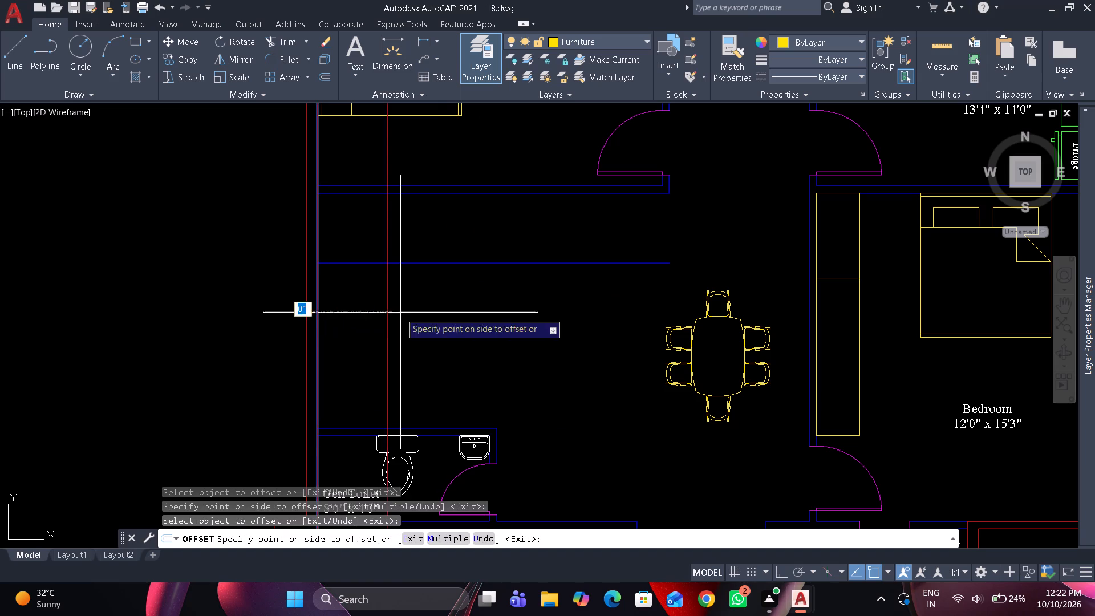
click(400, 313)
drag(429, 428, 431, 390)
click(433, 332)
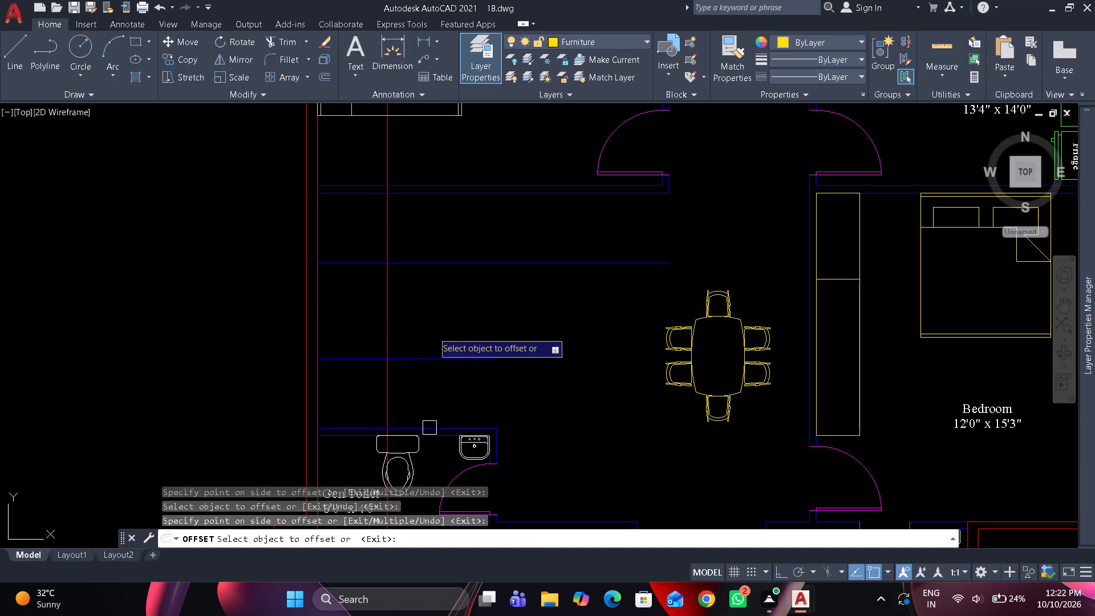
key(space)
Trim the offset outer wall line at both ends so it spans only from the bedroom wall to the Gen Toilet wall.
scroll(429, 342, up, 2)
middle_drag(384, 405, 519, 290)
text(tr)
key(space)
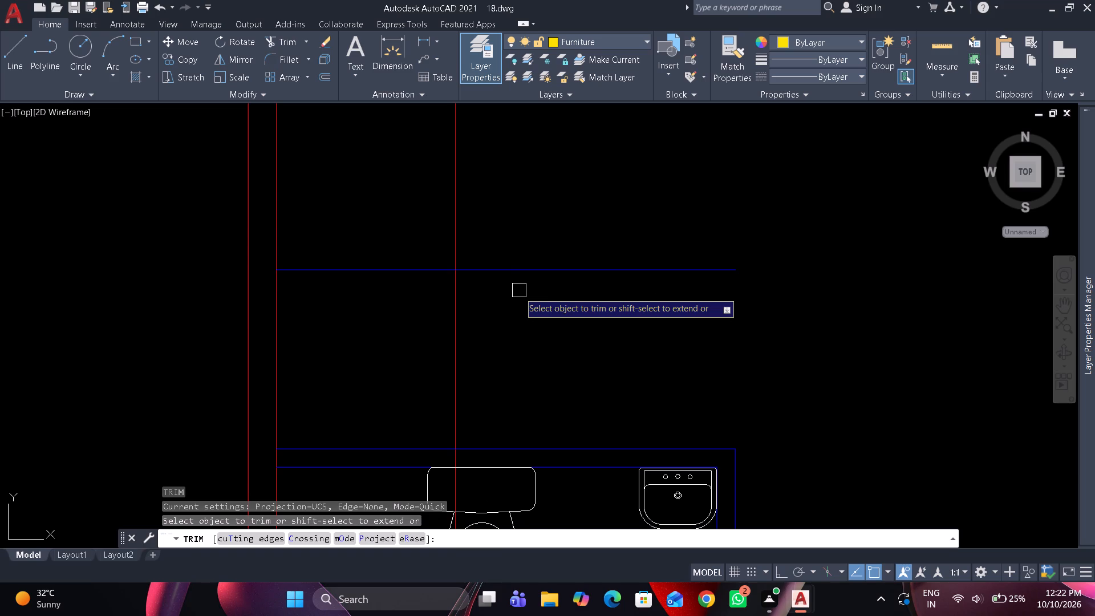
scroll(511, 380, up, 1)
middle_drag(471, 457, 659, 472)
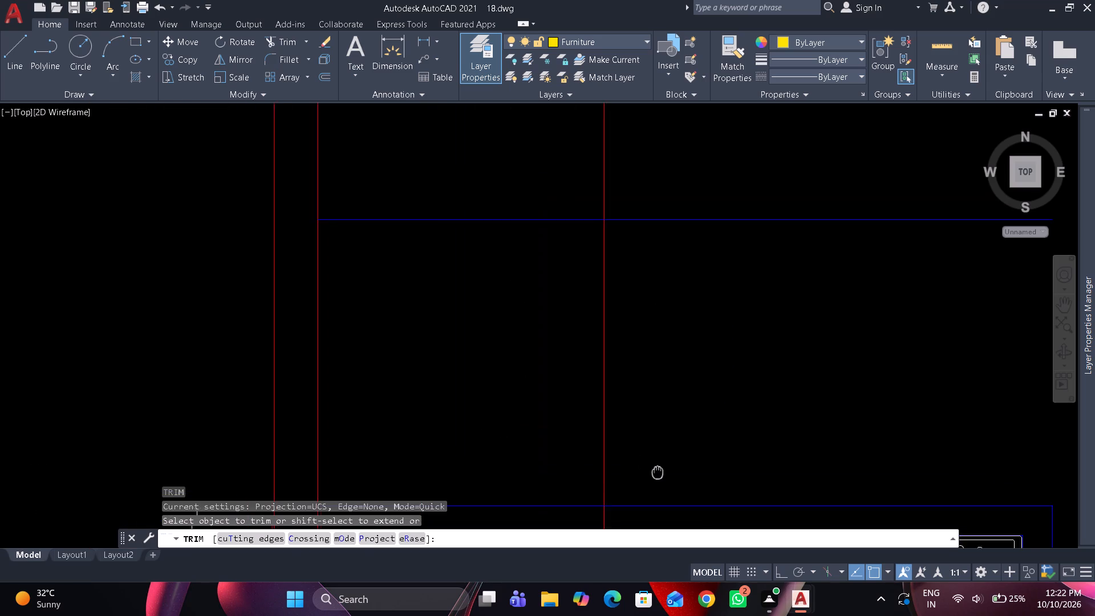
middle_drag(659, 472, 663, 476)
click(616, 521)
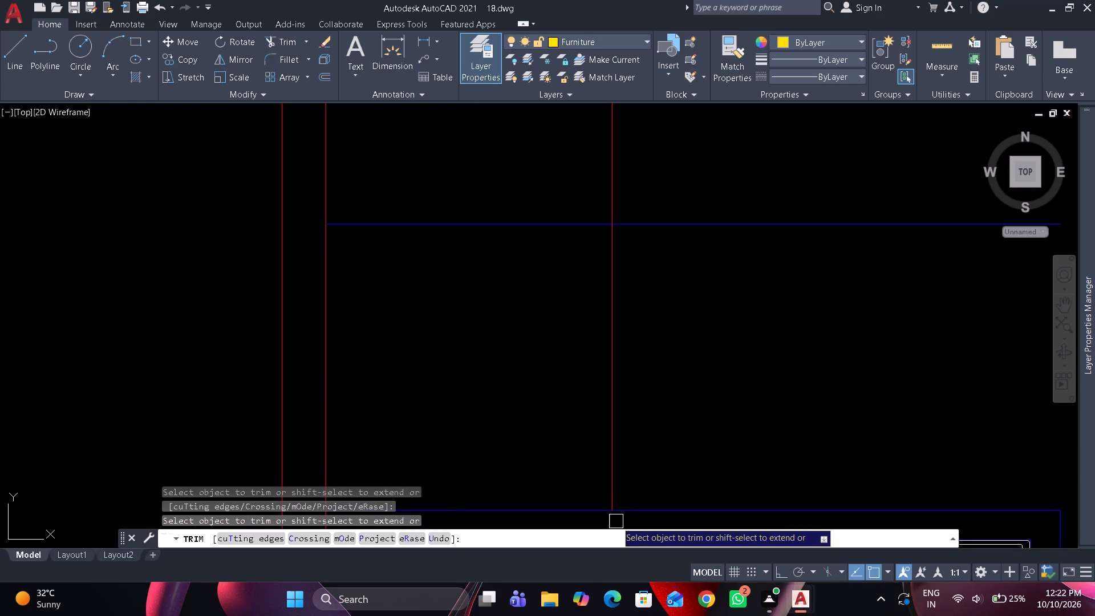
scroll(653, 418, down, 1)
middle_drag(653, 418, 624, 463)
middle_drag(620, 406, 620, 400)
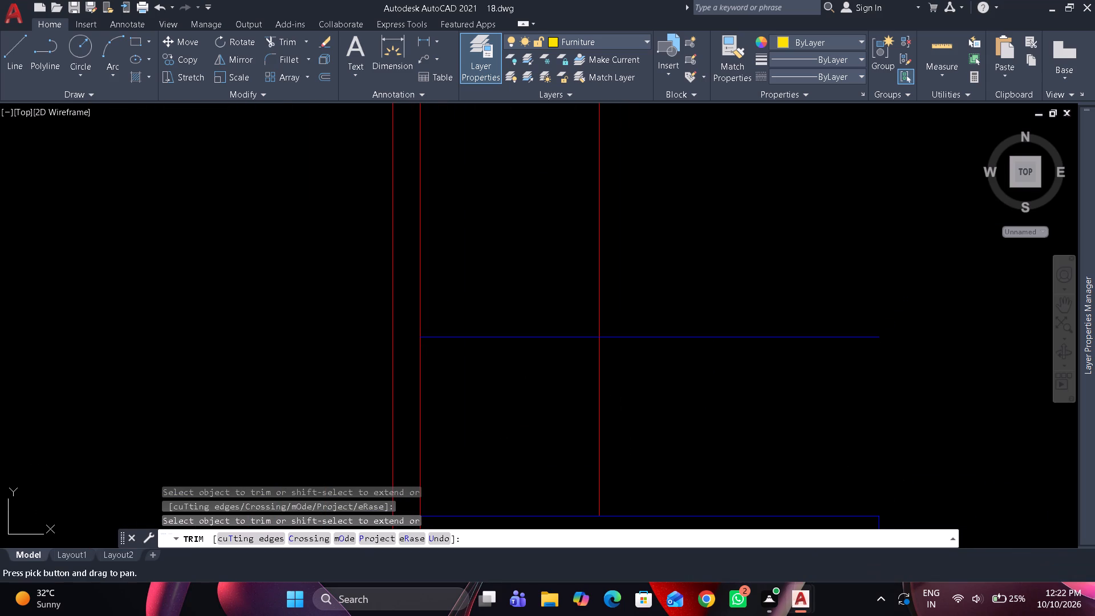
middle_drag(622, 405, 622, 338)
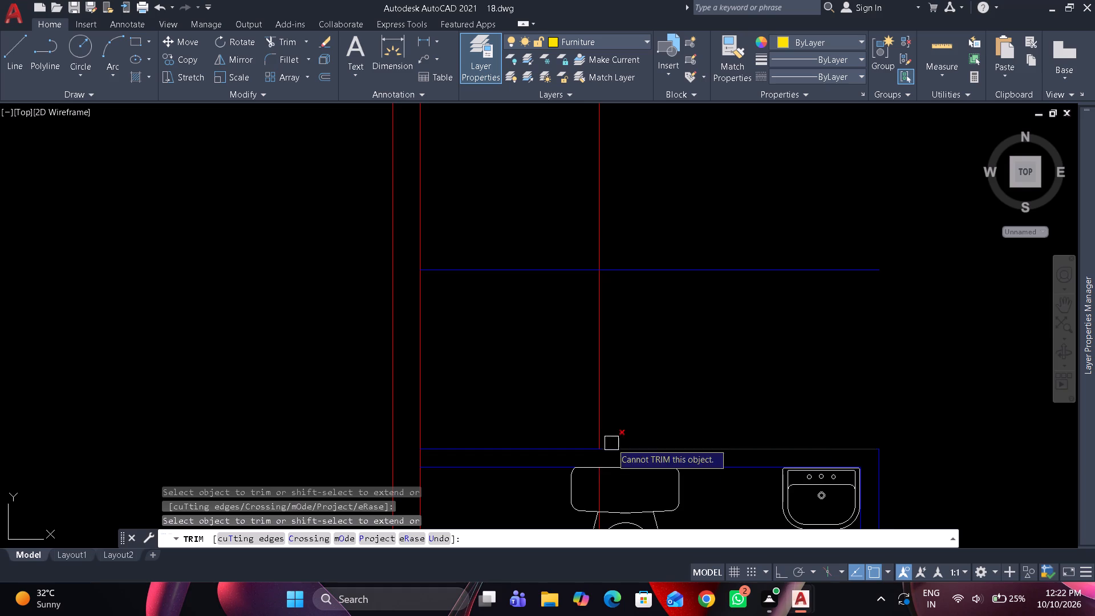
scroll(611, 443, up, 1)
click(587, 498)
scroll(643, 331, down, 3)
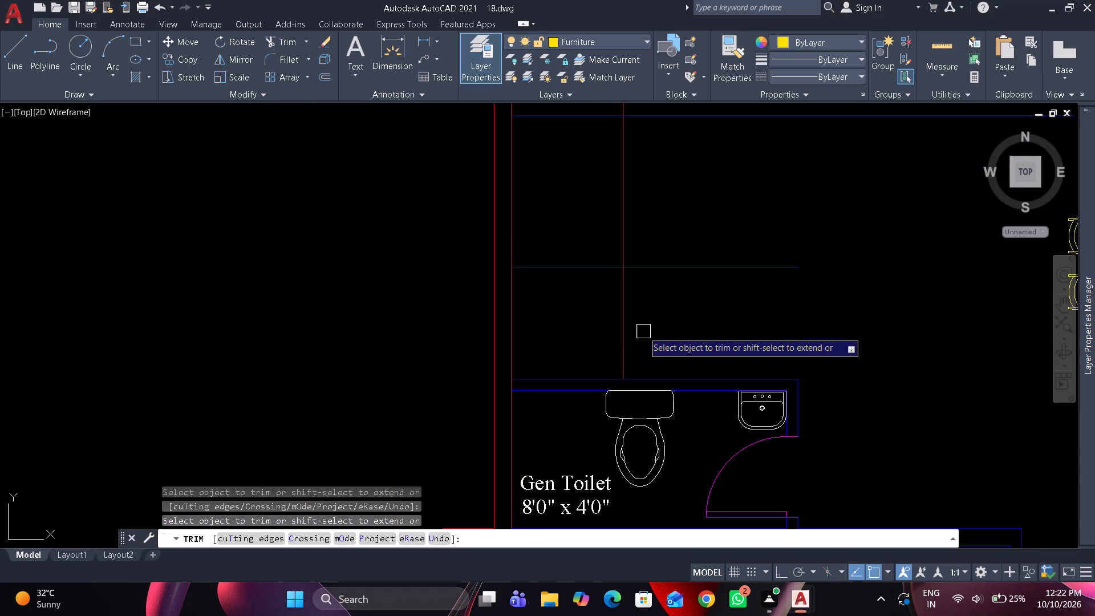
middle_drag(643, 331, 559, 489)
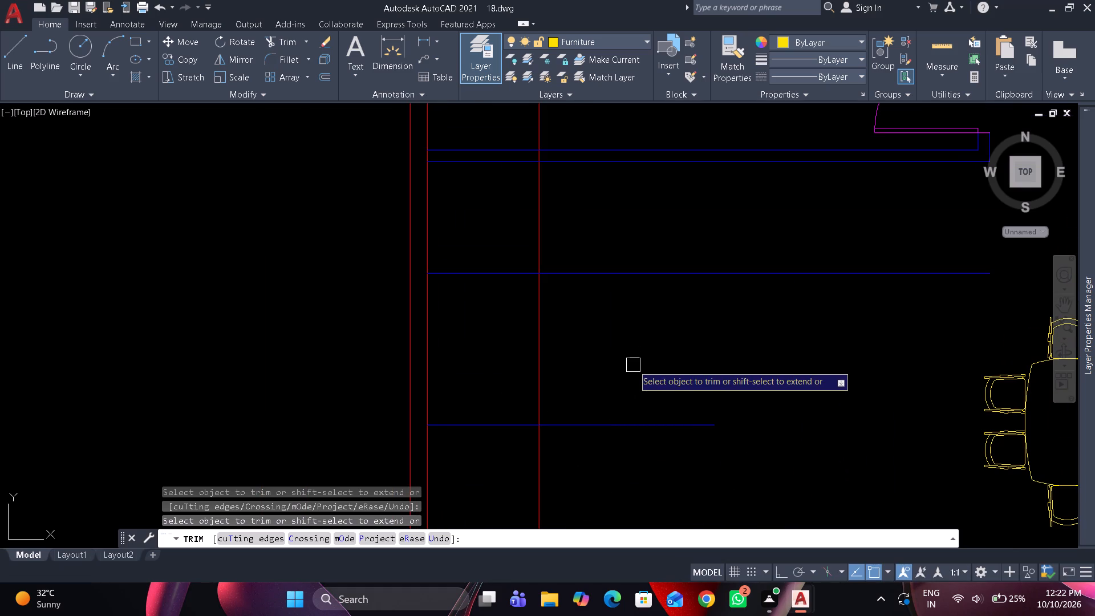
scroll(552, 173, up, 3)
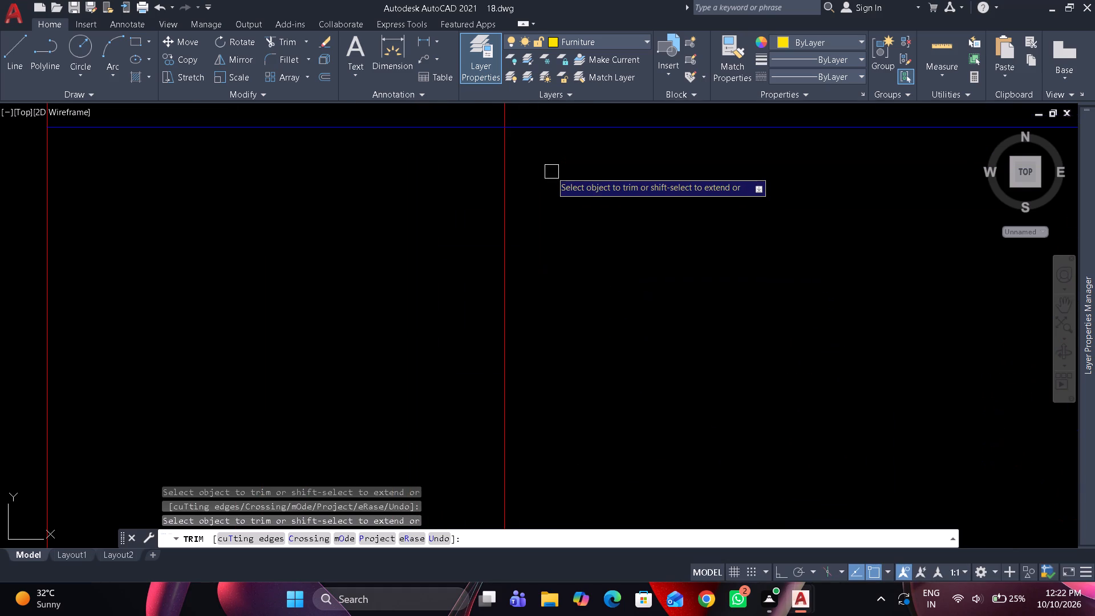
click(509, 115)
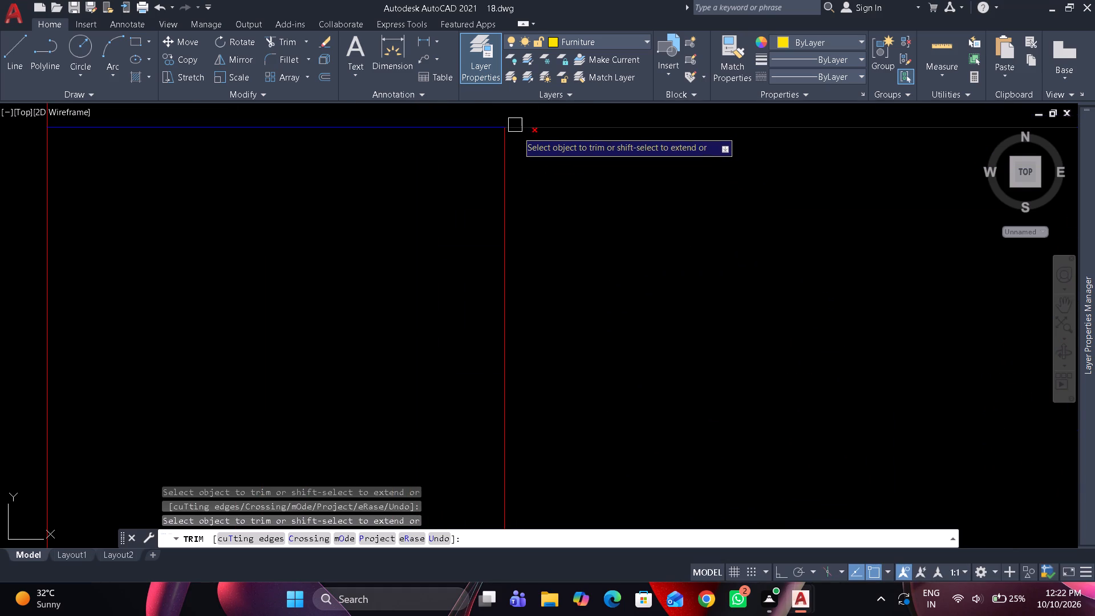
scroll(563, 236, down, 3)
scroll(651, 285, down, 1)
middle_drag(651, 283, 610, 221)
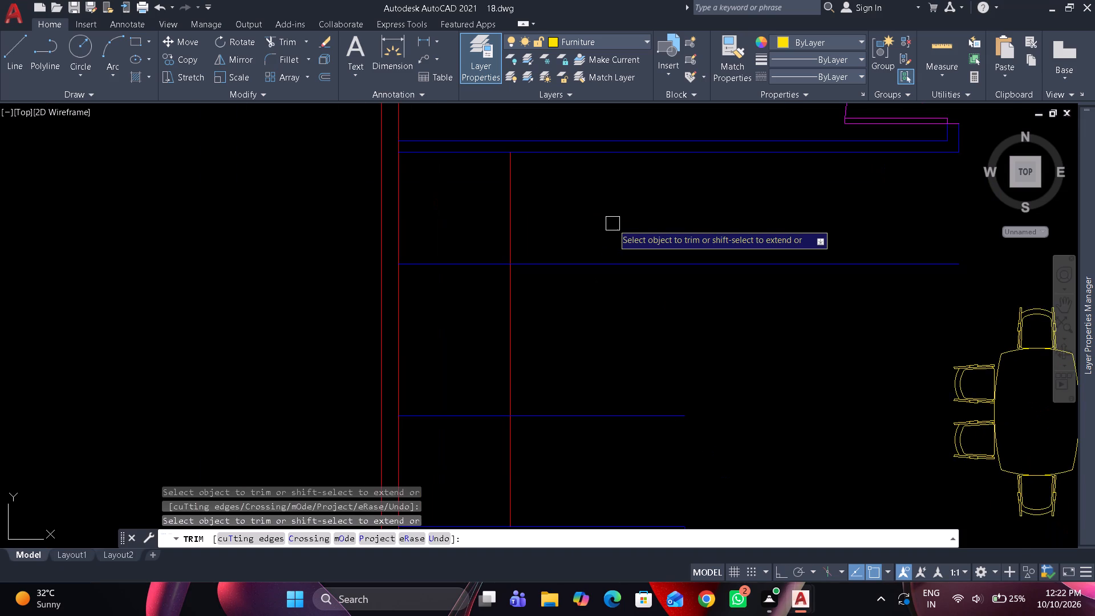
scroll(613, 224, down, 1)
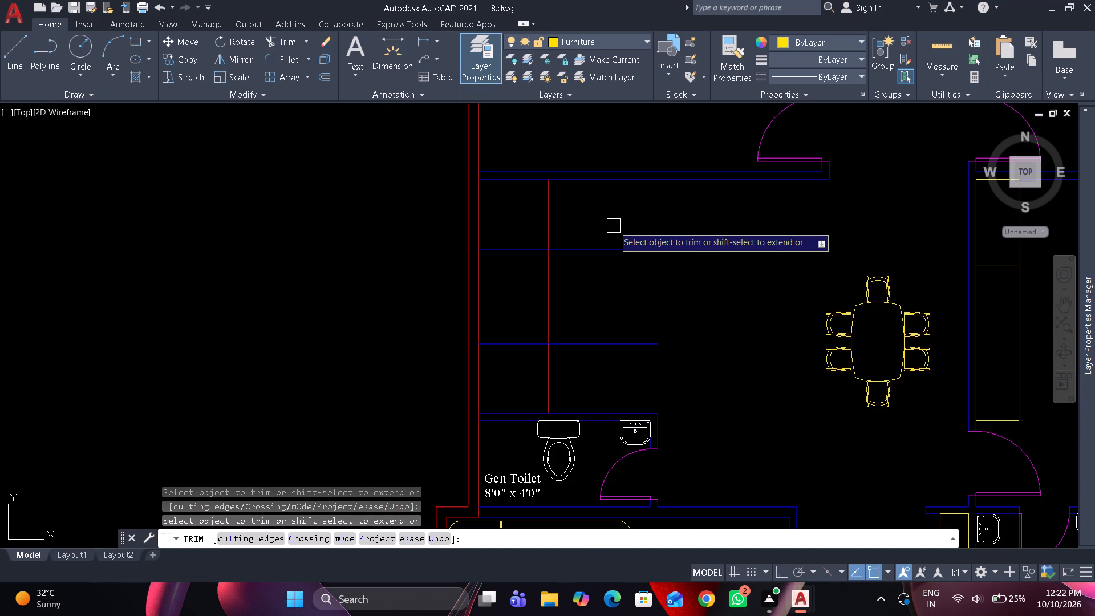
key(Escape)
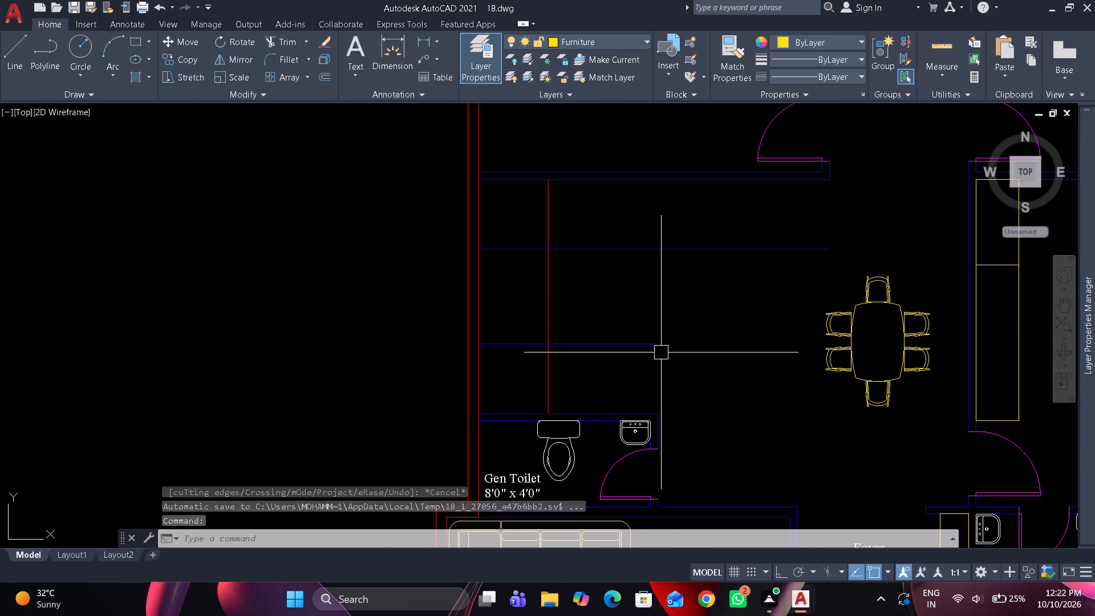
Offset the trimmed vertical line repeatedly at 9" towards the dining table to make seven more stair riser lines.
scroll(661, 352, up, 1)
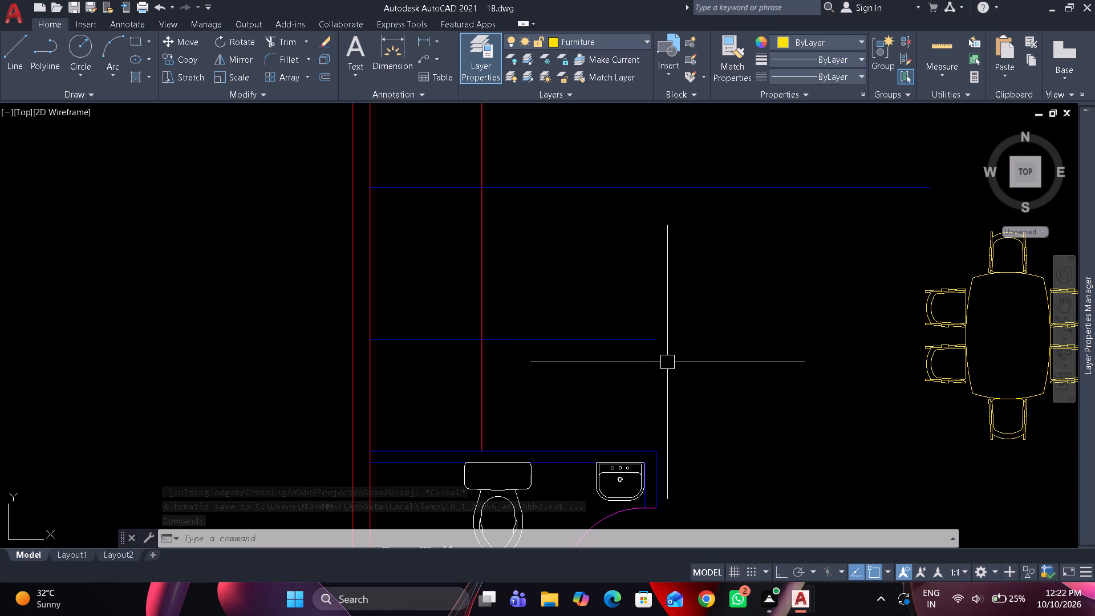
scroll(667, 362, down, 1)
text(o 9")
key(Return)
drag(556, 302, 585, 297)
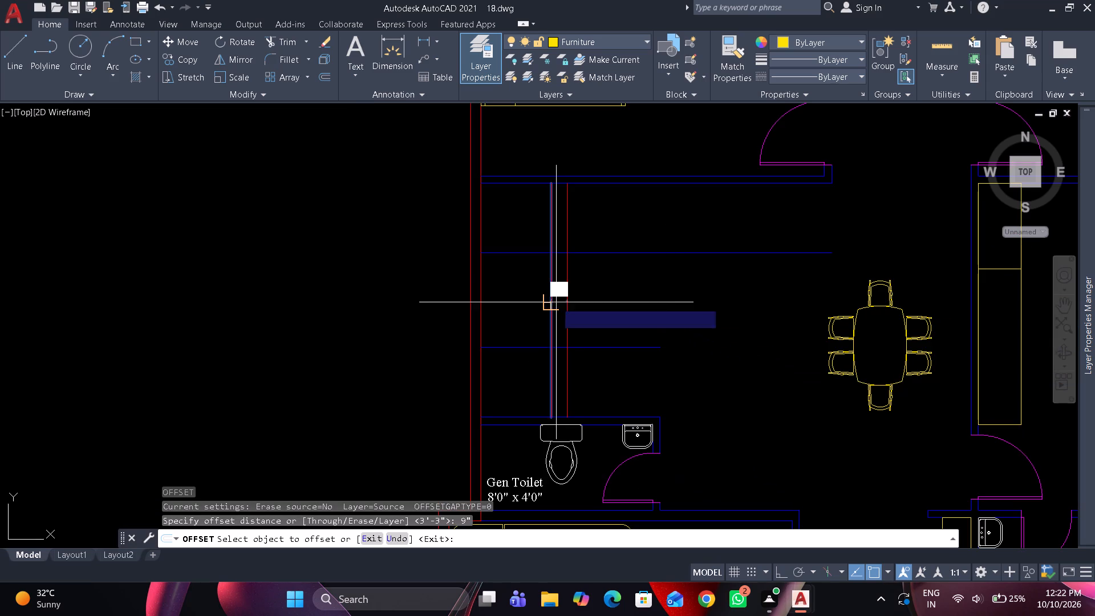
text(m)
key(space)
drag(679, 305, 740, 305)
drag(701, 304, 778, 288)
drag(686, 311, 791, 290)
drag(711, 309, 794, 293)
drag(717, 307, 818, 289)
drag(701, 305, 782, 295)
click(731, 305)
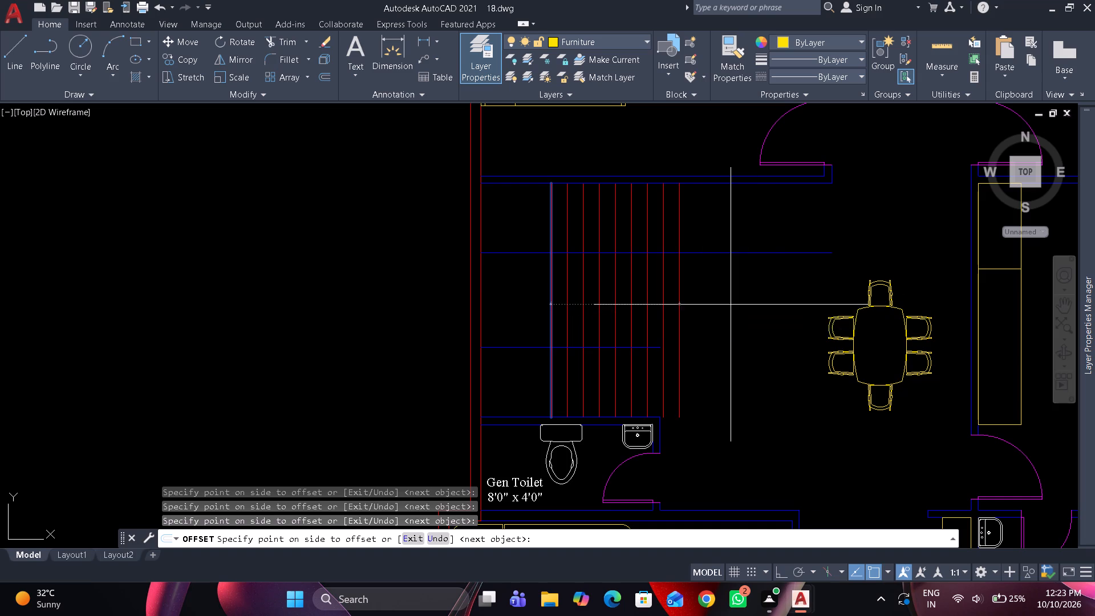
key(Escape)
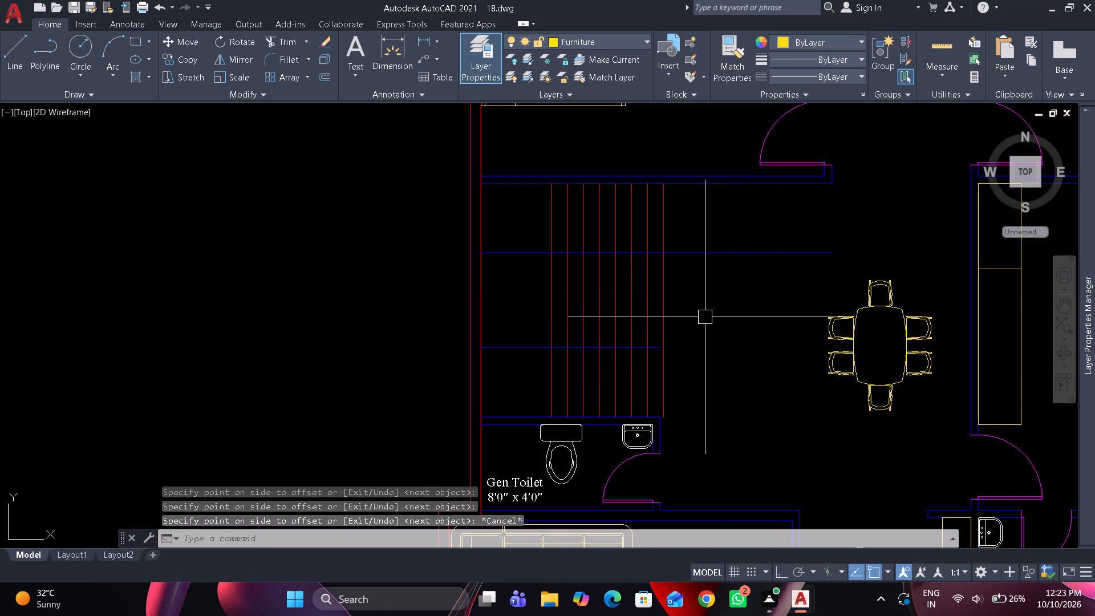
Trim the bedroom-side flight edge line where it runs past the last riser towards the dining table.
text(tr)
key(space)
click(701, 258)
key(space)
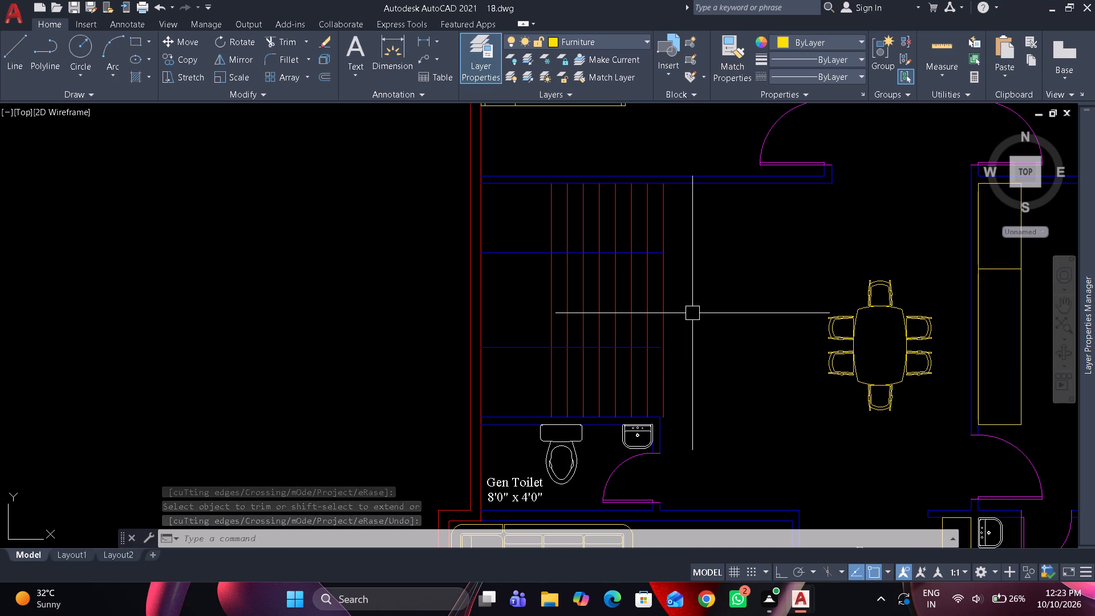
Trim the six intermediate riser lines out of the gap between the two stair flights.
text(tr)
key(space)
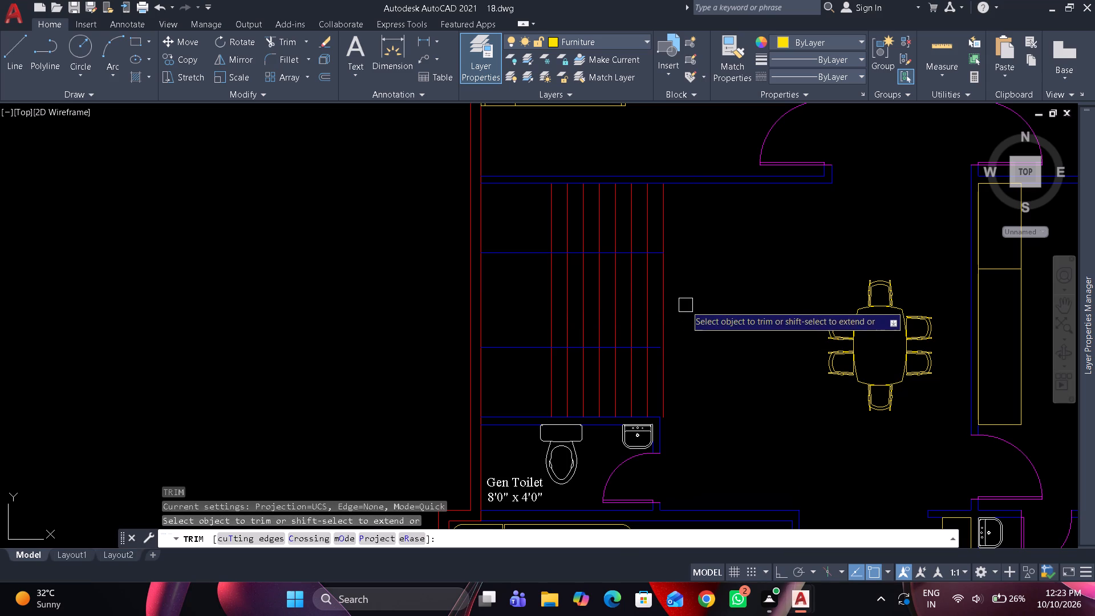
click(645, 293)
click(635, 291)
click(617, 290)
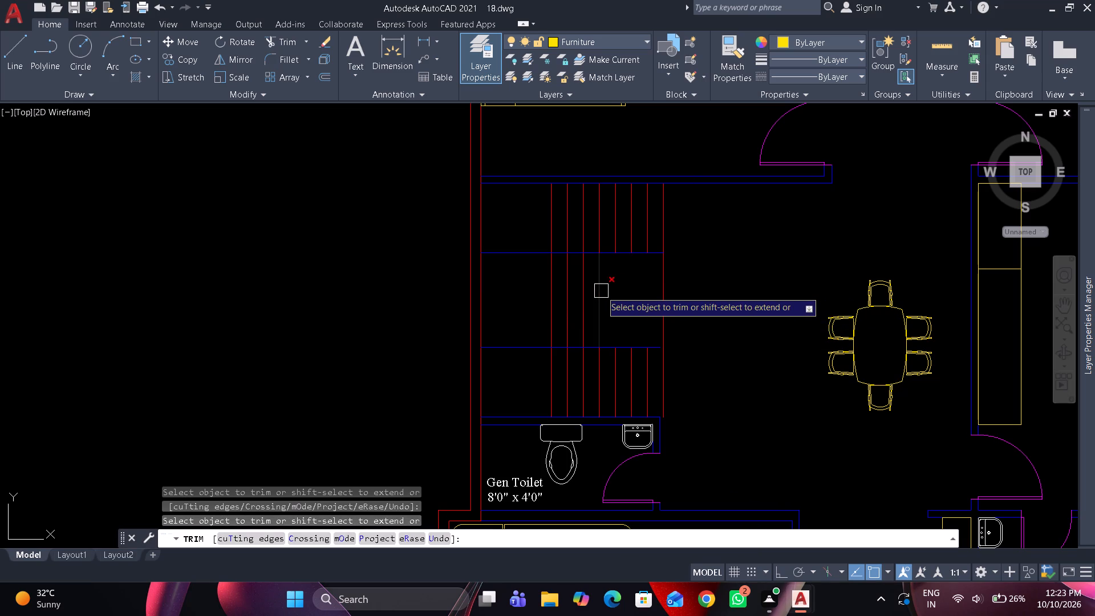
click(601, 291)
click(585, 293)
click(571, 295)
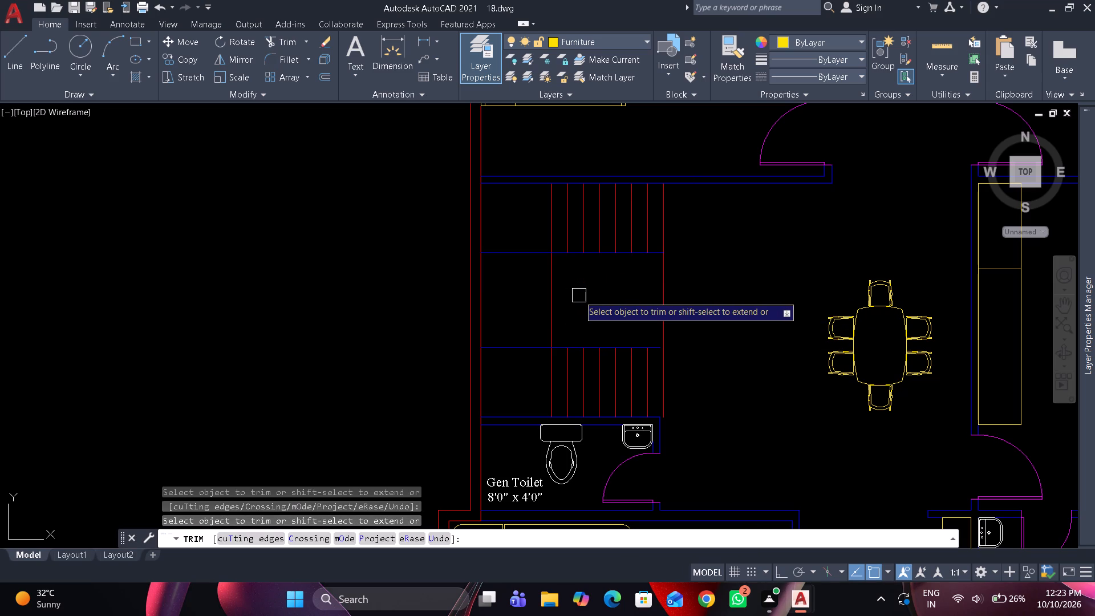
key(Escape)
Extend the flight edge line on the Gen Toilet side to the last riser line.
text(ex)
key(space)
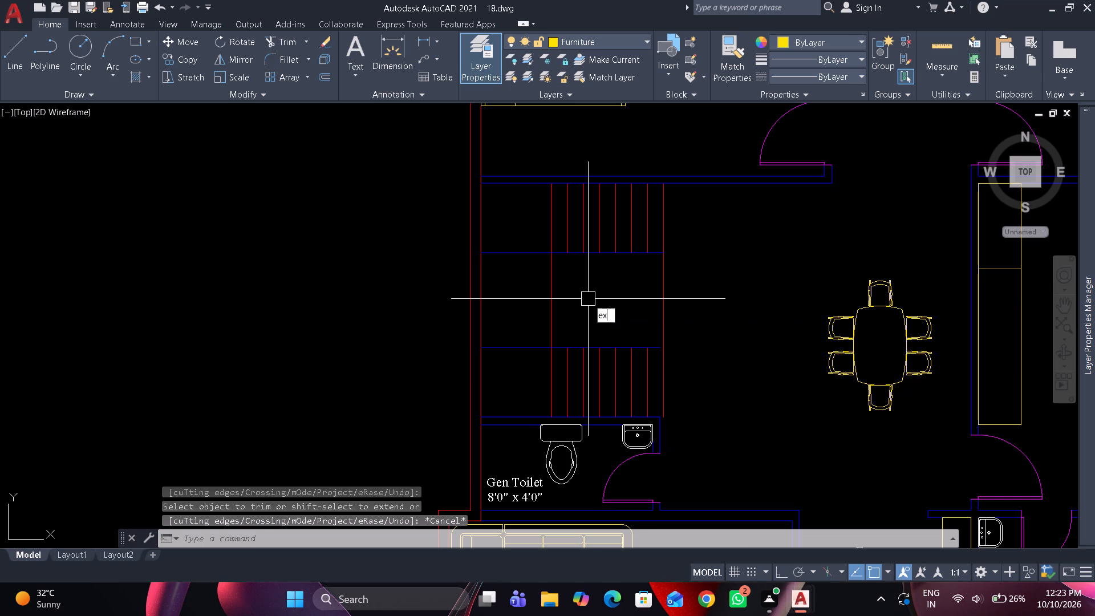
scroll(639, 341, up, 2)
click(675, 363)
middle_drag(666, 327, 649, 213)
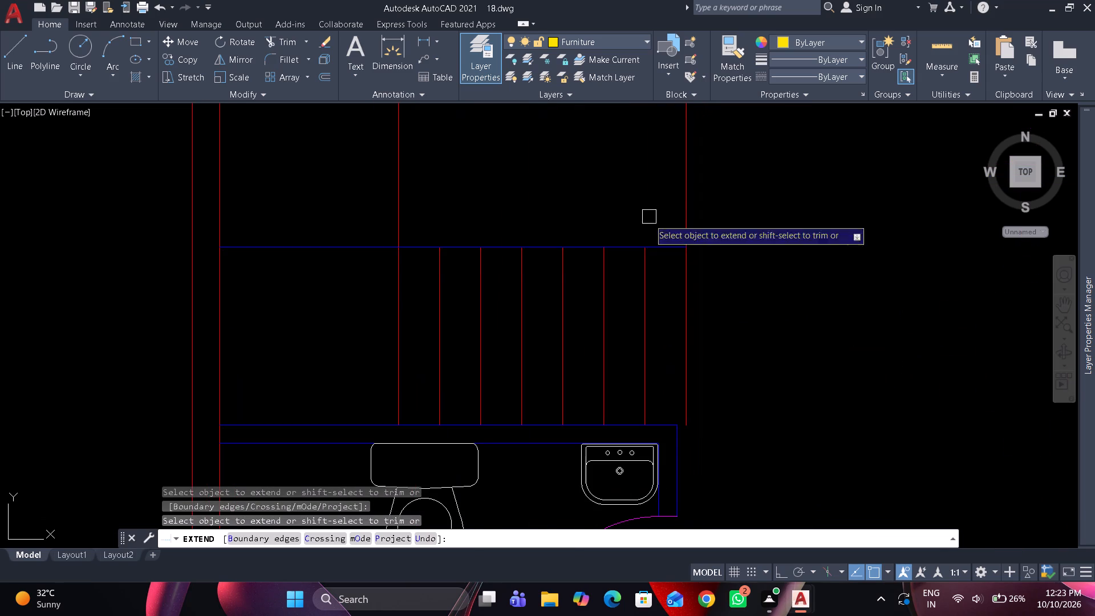
click(665, 424)
key(space)
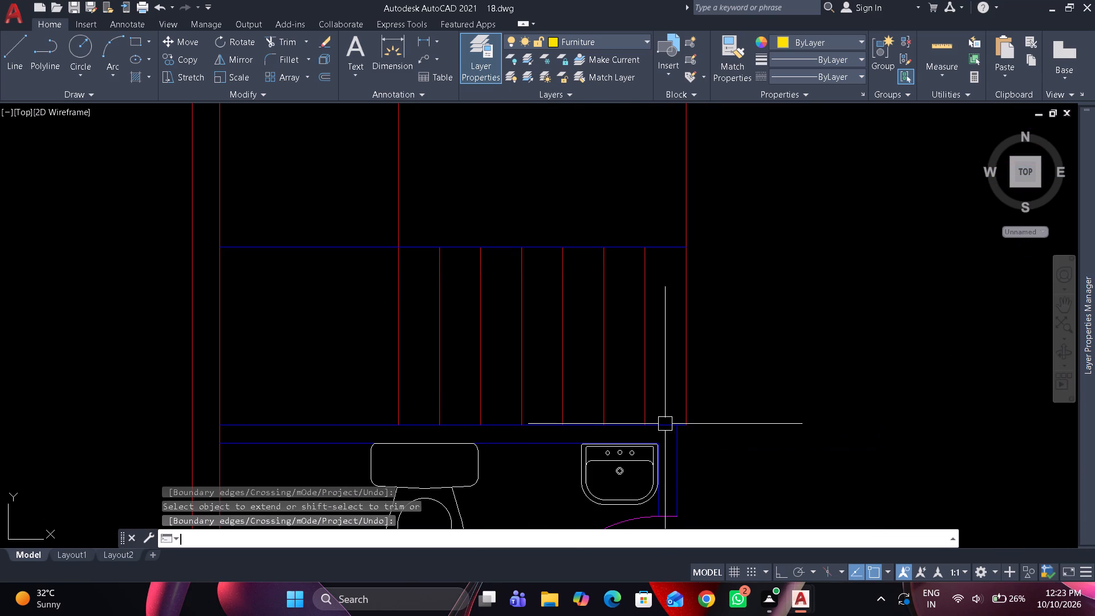
Move all the staircase lines to layer 0.
scroll(715, 361, down, 2)
drag(739, 352, 719, 331)
click(574, 192)
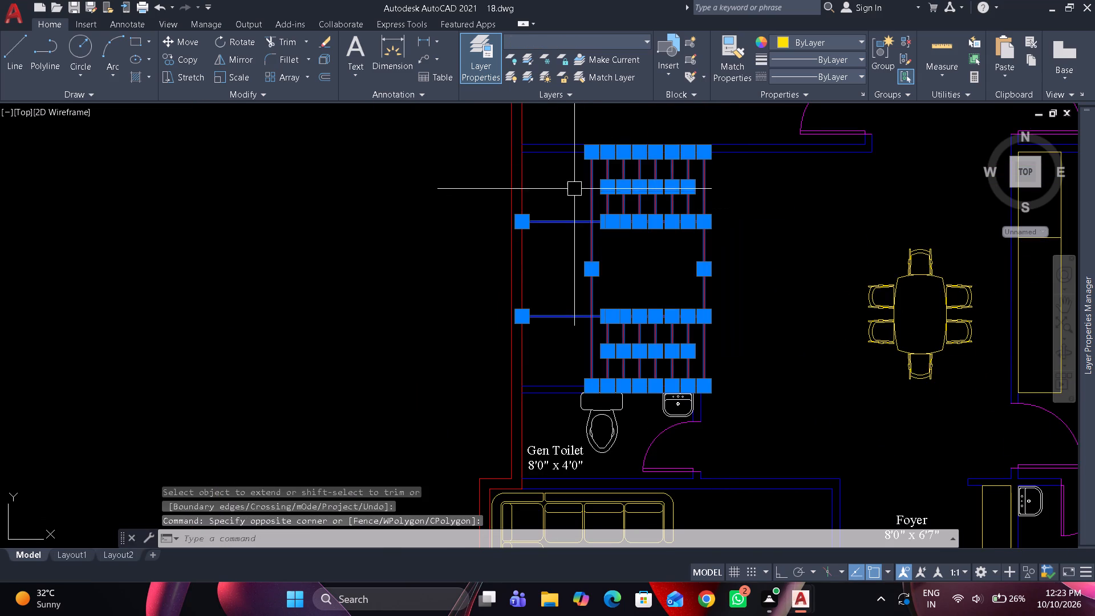
click(611, 39)
click(602, 55)
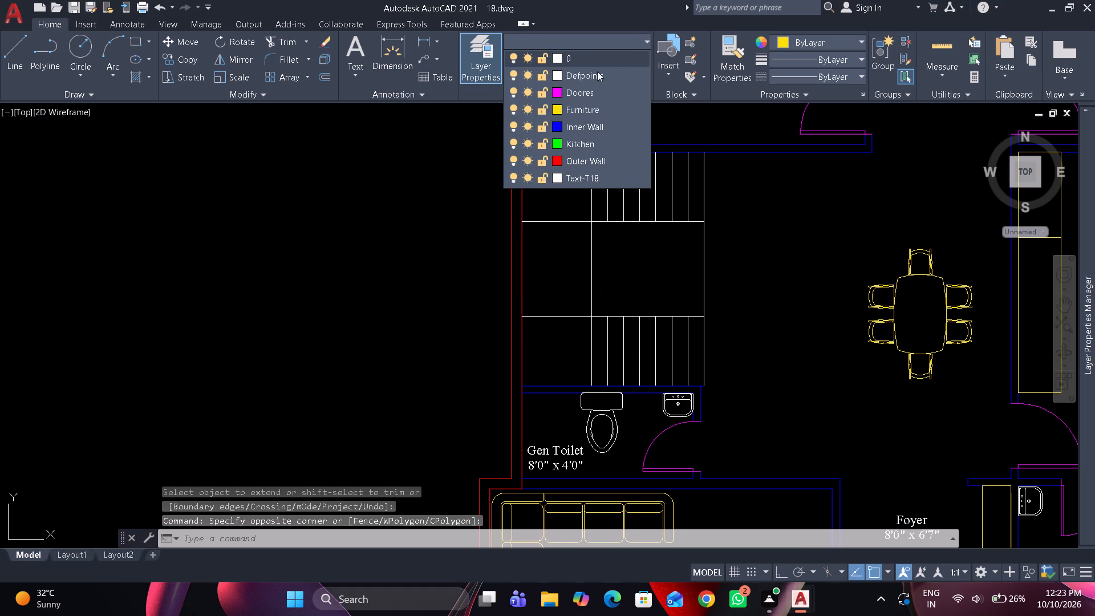
key(Escape)
Trim the last riser line, nearest the dining table, out of the gap between the two flights.
key(t)
key(r)
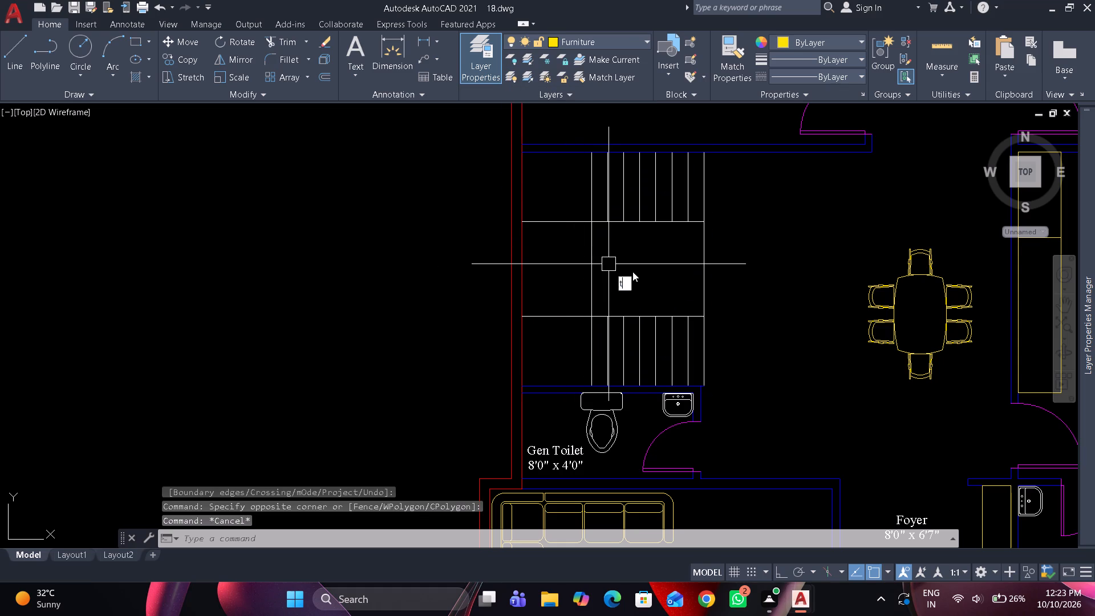
key(space)
click(698, 269)
key(space)
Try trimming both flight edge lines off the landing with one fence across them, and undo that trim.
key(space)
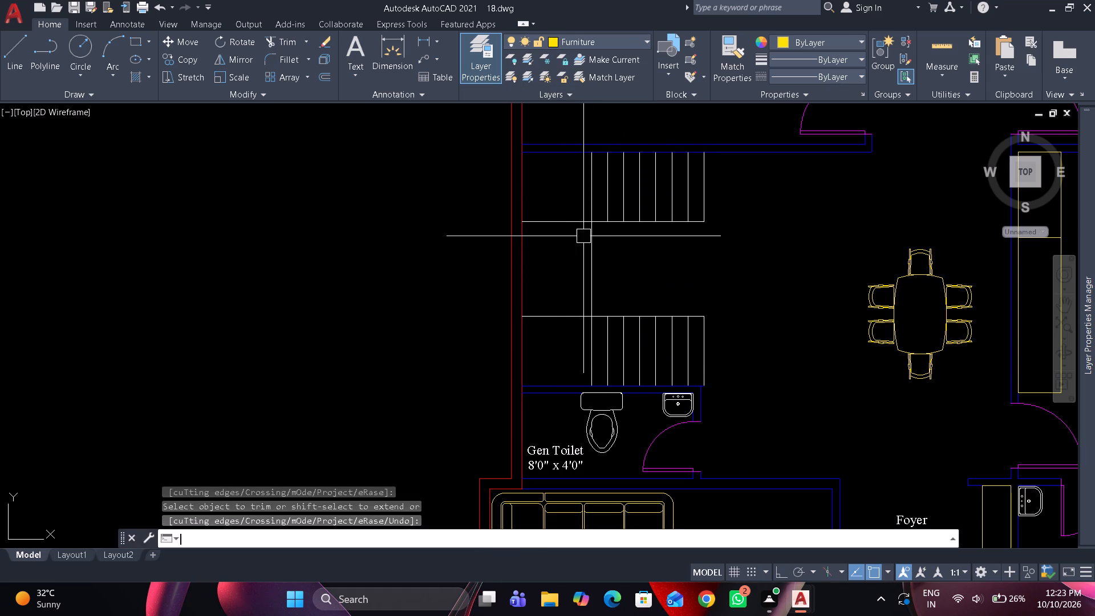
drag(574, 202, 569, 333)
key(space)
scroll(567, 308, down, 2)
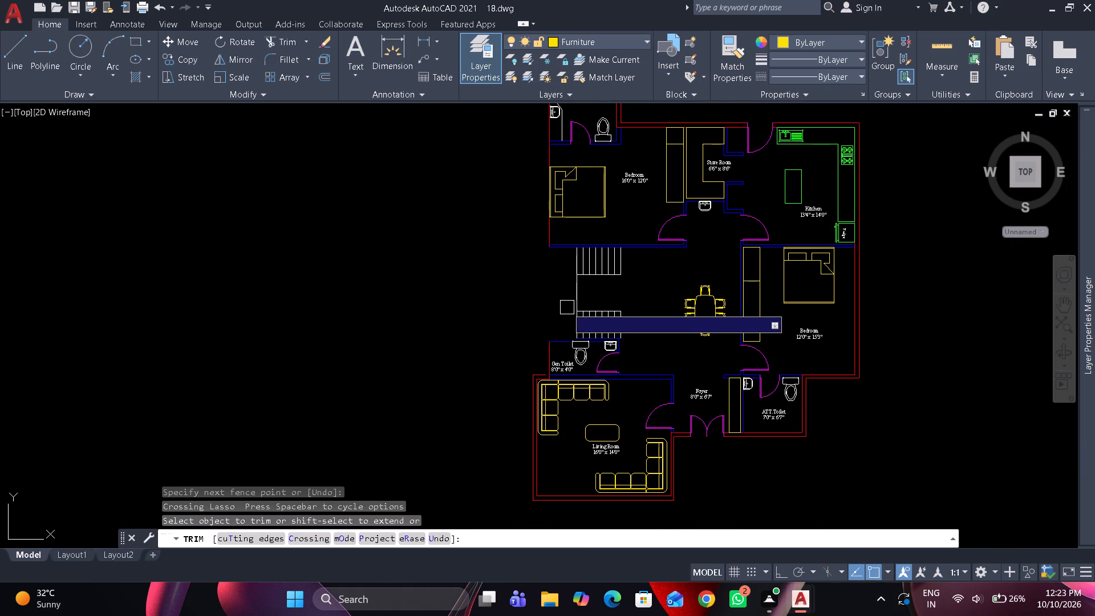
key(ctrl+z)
Trim both flight edge lines back to the first riser, clearing the landing beside the outer wall.
scroll(567, 307, up, 1)
click(563, 178)
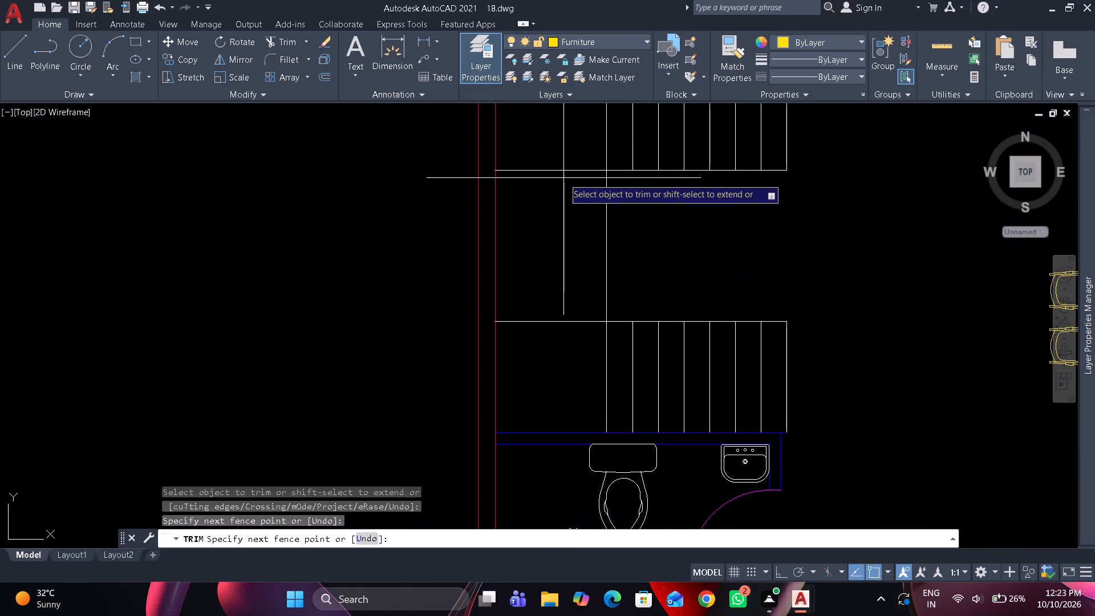
click(563, 152)
drag(557, 327, 557, 314)
key(space)
scroll(557, 291, down, 3)
middle_drag(556, 289, 555, 289)
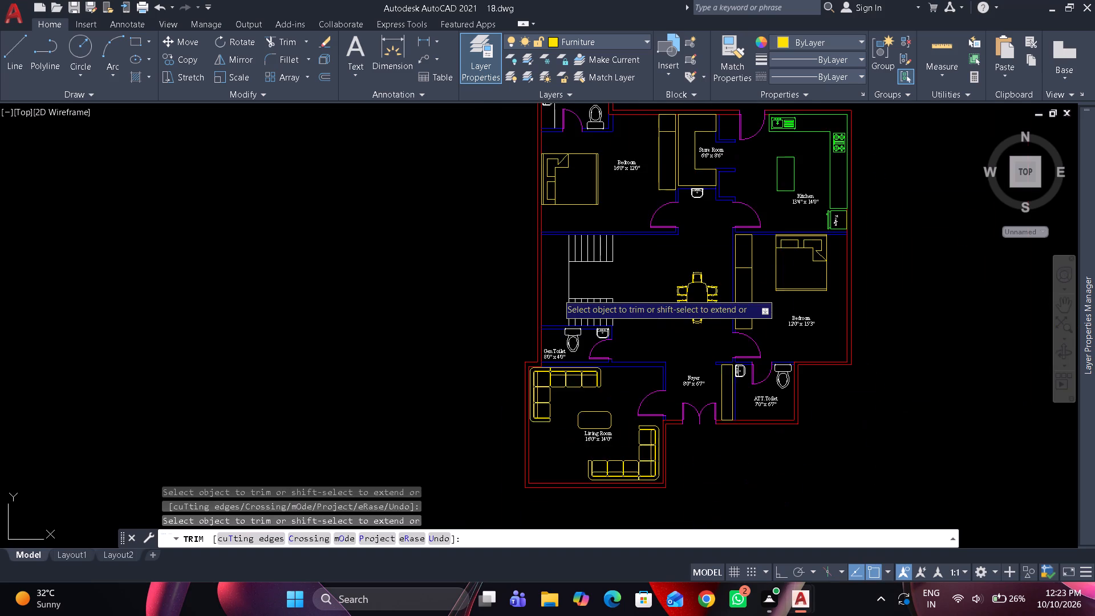
middle_drag(555, 289, 473, 303)
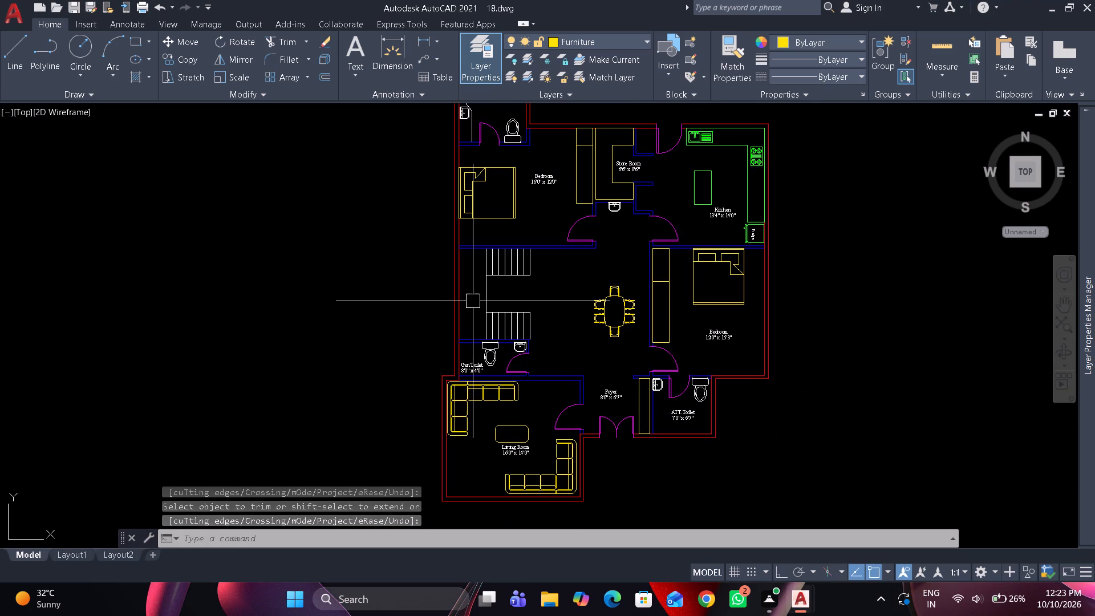
Save the drawing.
key(ctrl+s)
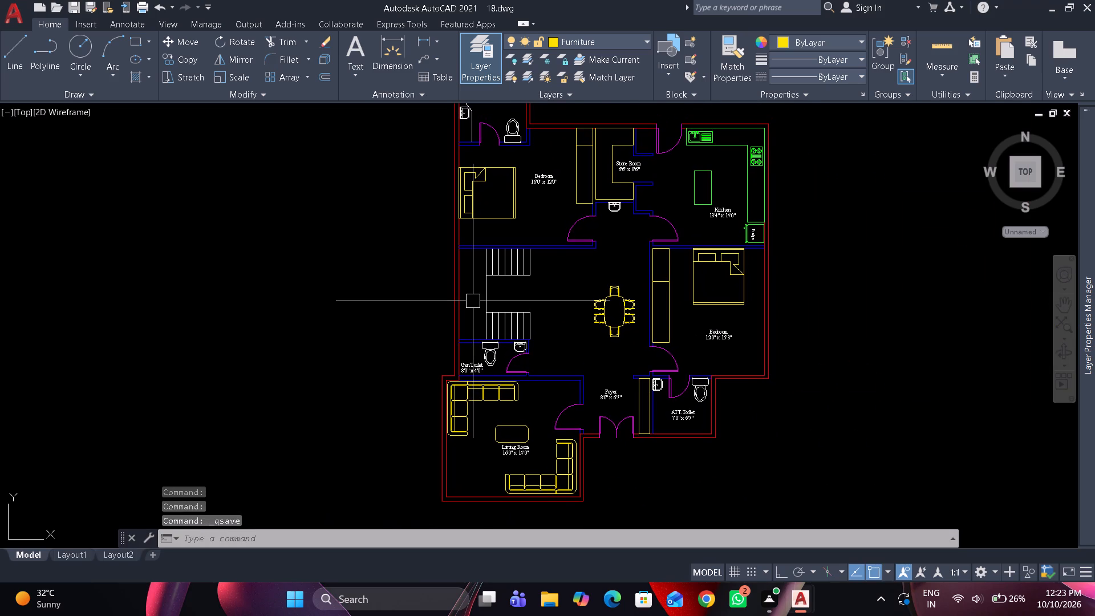
Rotate a copy of the 12'0" x 15'3" bedroom label by 90°, keeping the original.
text(z e)
key(space)
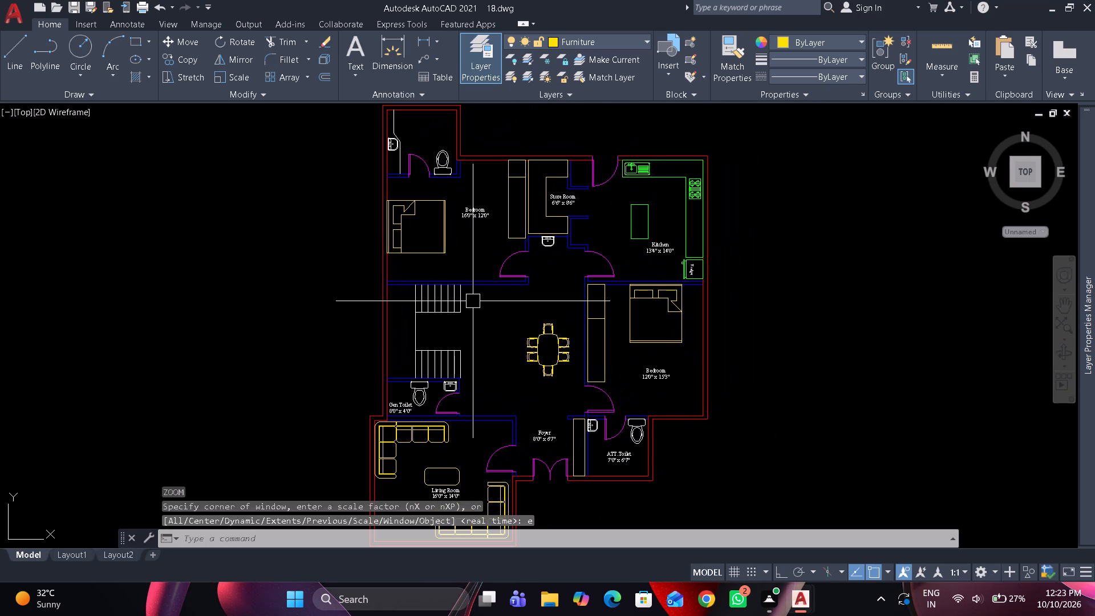
key(Escape)
key(Escape)
key(Escape)
key(Escape)
key(Escape)
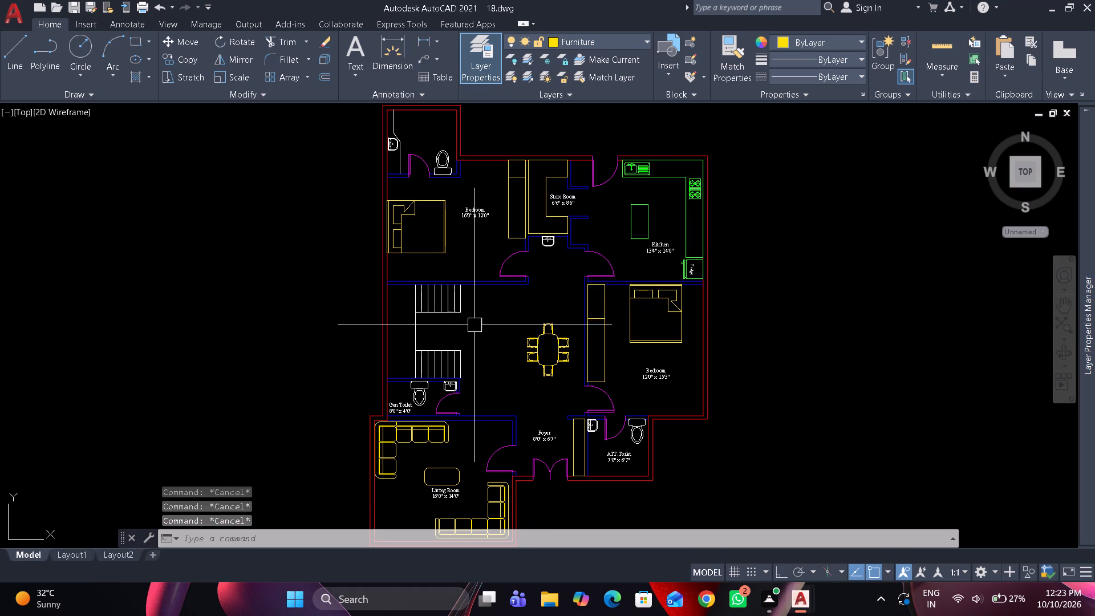
middle_drag(481, 318, 484, 311)
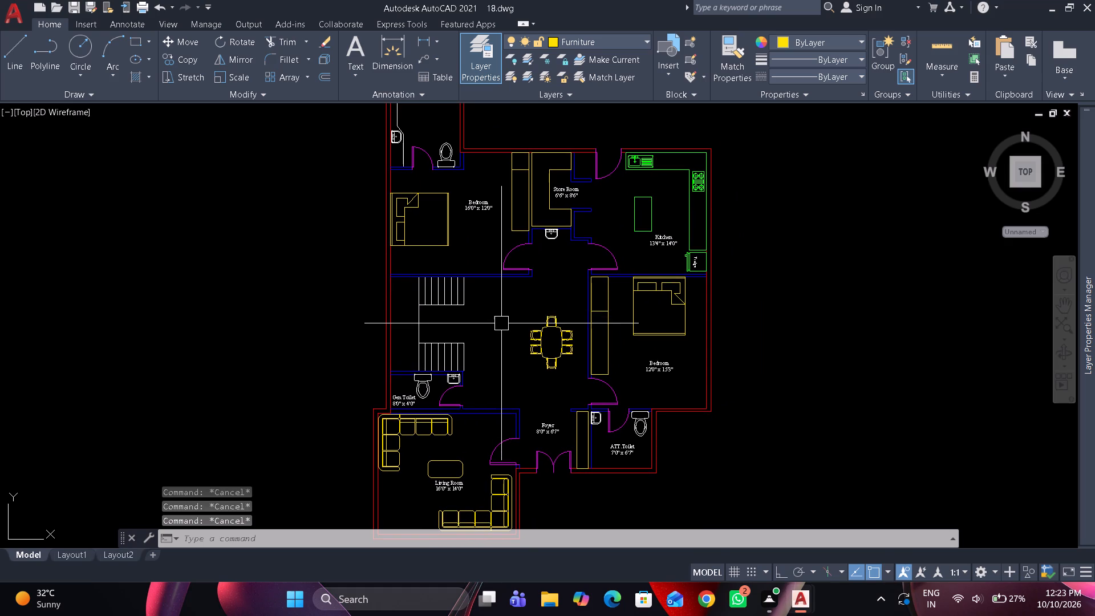
scroll(654, 366, up, 3)
click(654, 366)
text(ro)
key(space)
drag(674, 368, 671, 321)
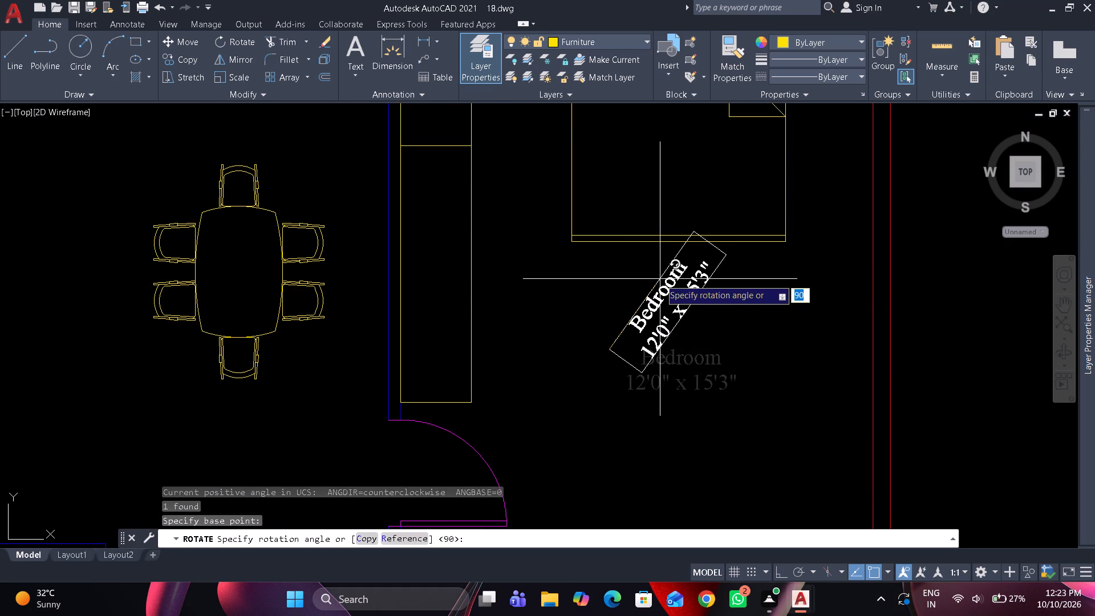
key(F8)
text(c)
key(space)
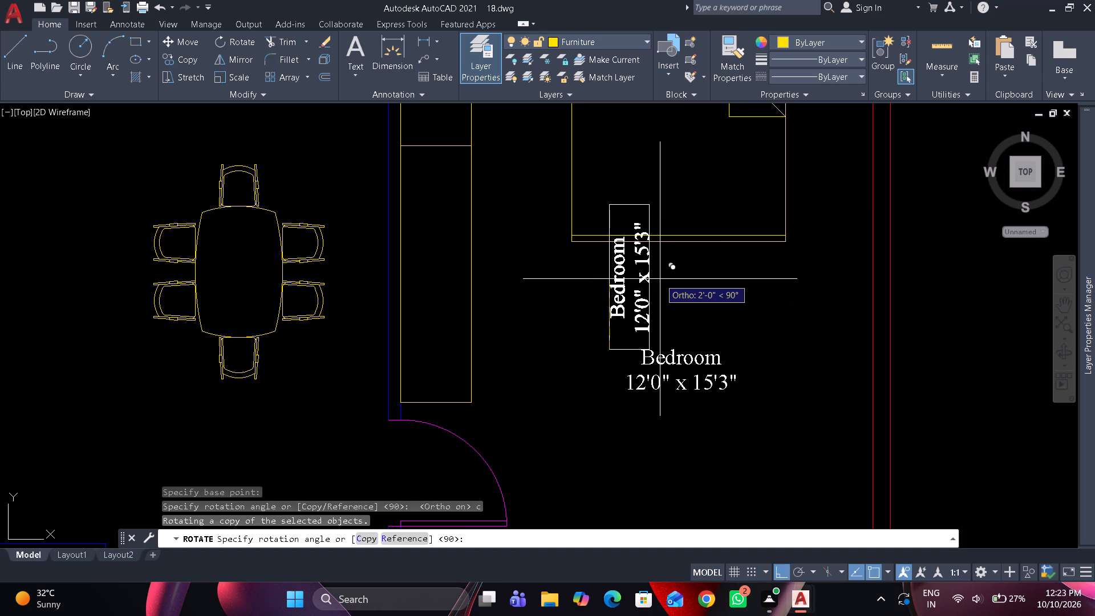
click(660, 279)
Move the vertical label copy into the longer section of the cabinet between the dining area and the bedroom.
click(647, 285)
drag(616, 291, 505, 288)
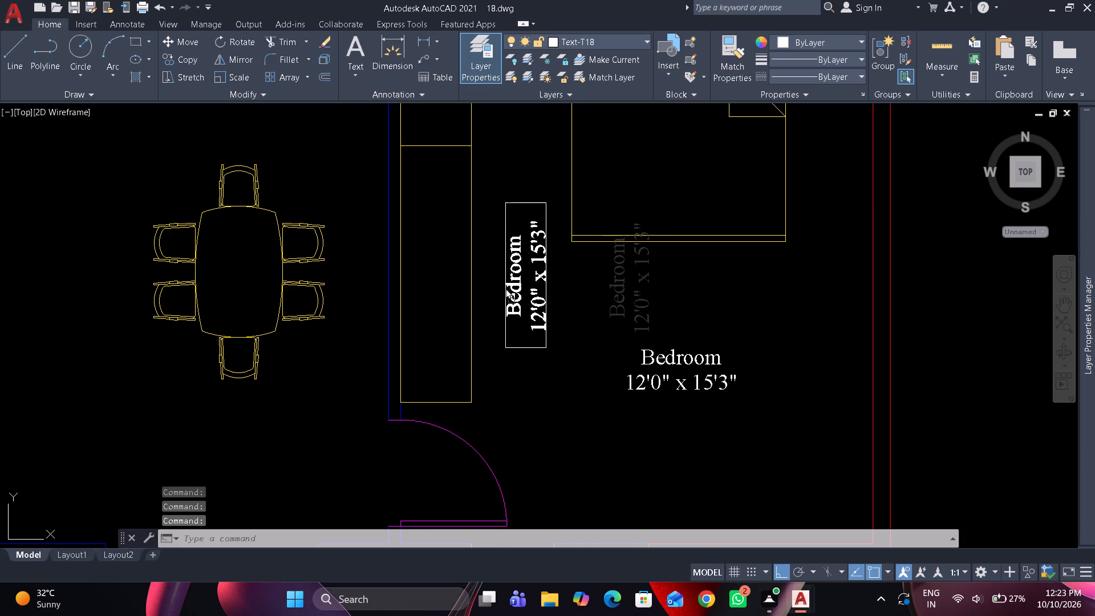
drag(505, 288, 423, 280)
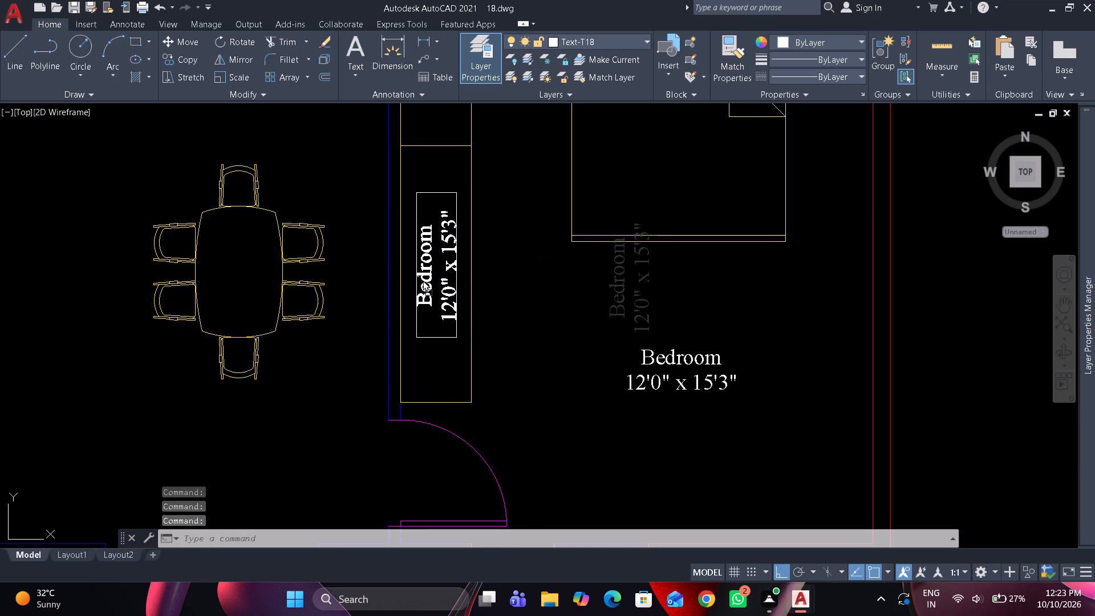
drag(423, 280, 423, 282)
Replace the text of the vertical label with Wardrobe.
double_click(423, 281)
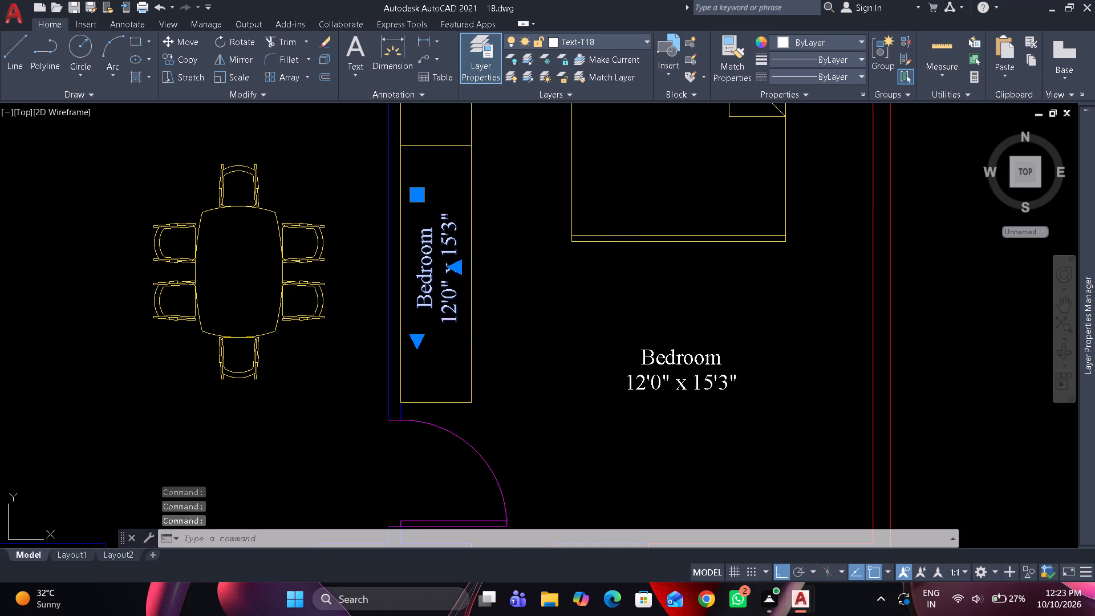
key(ctrl+a)
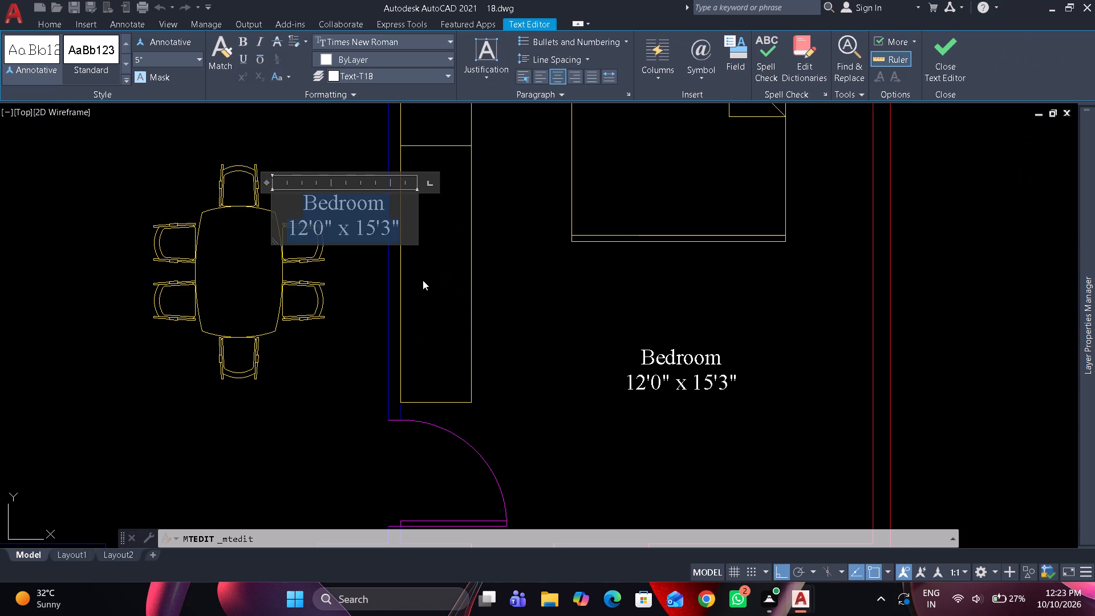
text(Wardrobe)
click(510, 287)
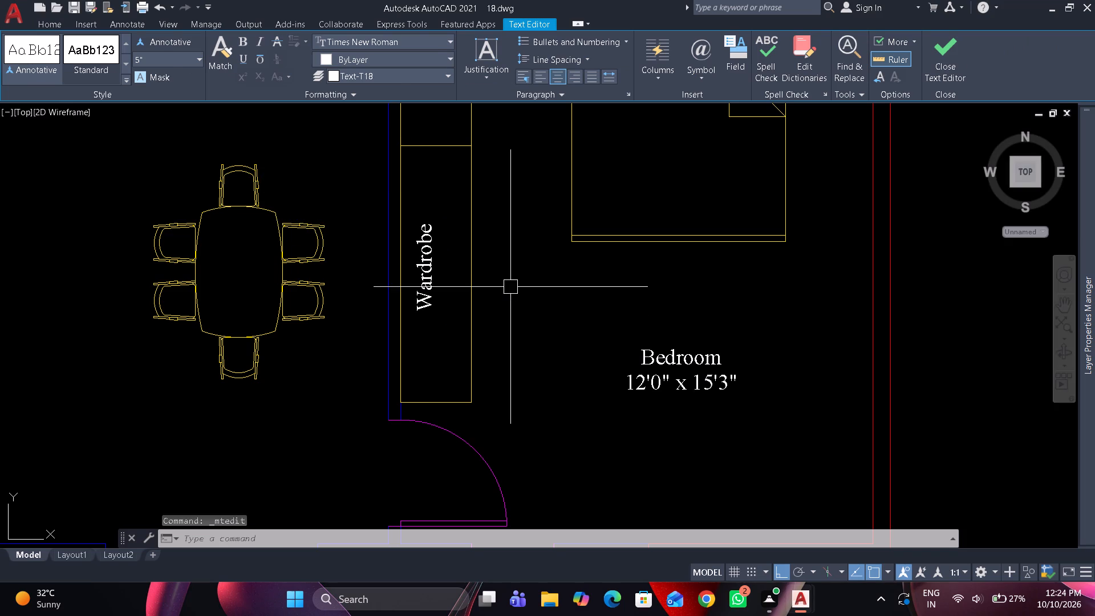
Nudge the Wardrobe label so that it sits nearer the middle of the cabinet's width.
click(419, 273)
scroll(422, 276, up, 1)
drag(422, 287, 432, 291)
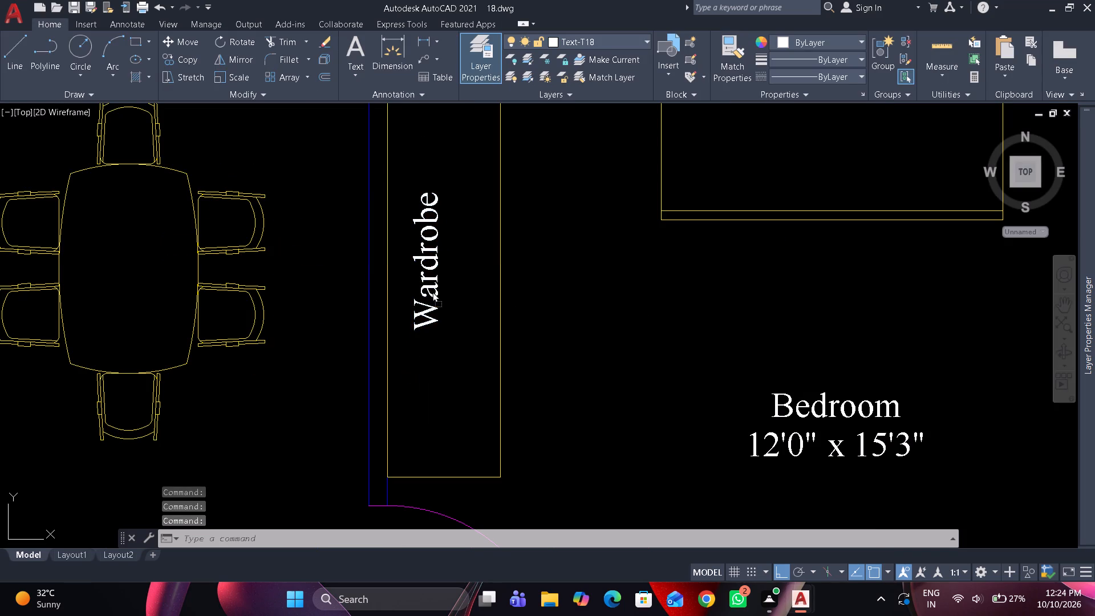
drag(432, 291, 439, 295)
click(440, 295)
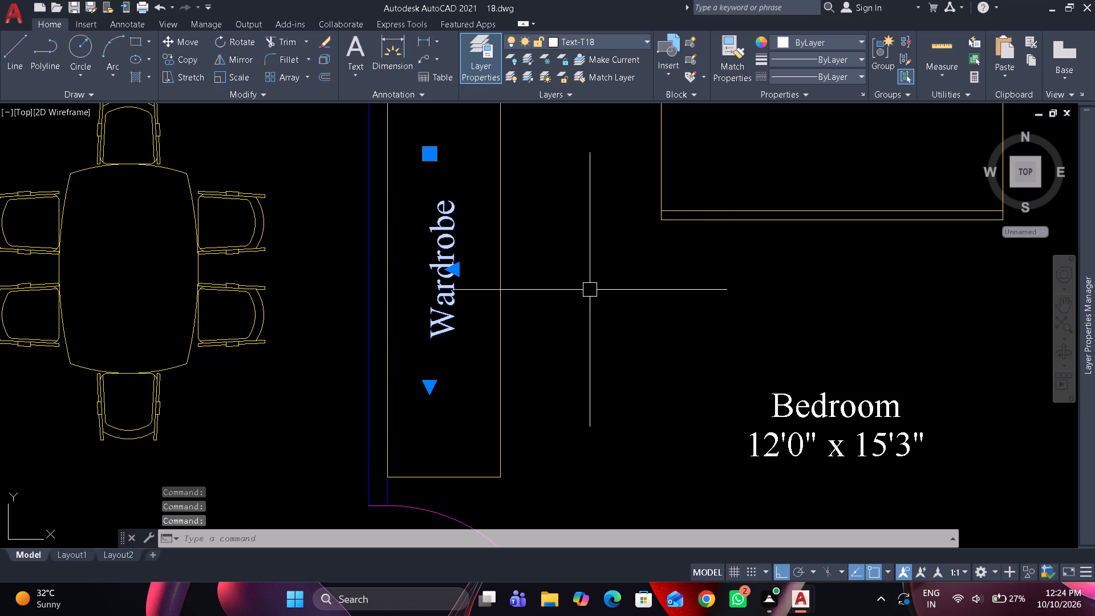
Copy the Wardrobe label straight up about 5'-8" into the shorter section of the same cabinet.
key(c)
key(o)
key(space)
click(557, 275)
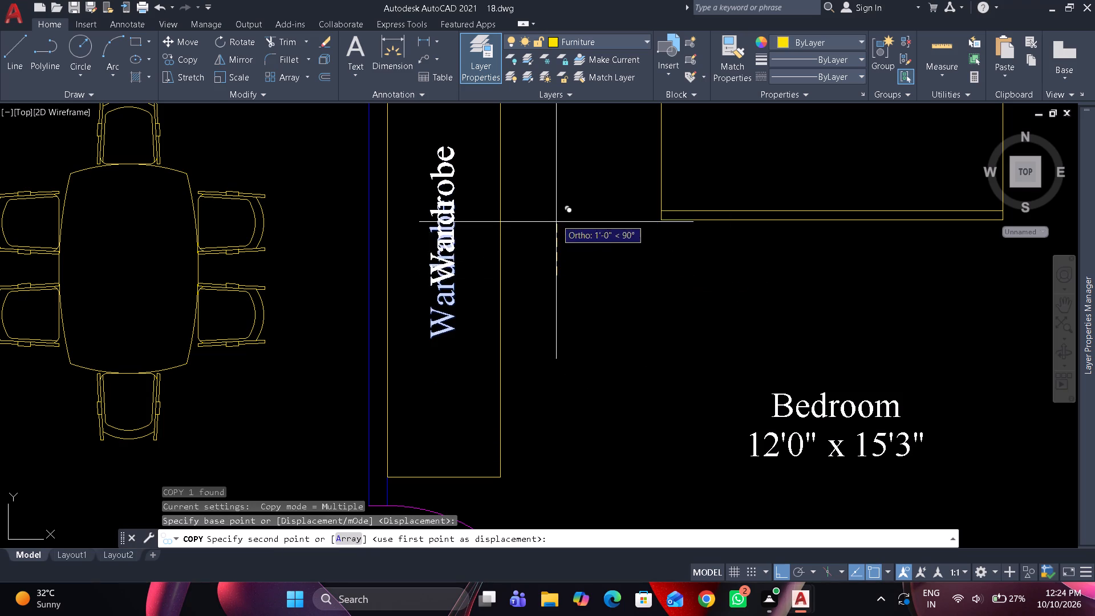
scroll(585, 219, down, 2)
middle_drag(585, 219, 577, 331)
scroll(576, 259, up, 2)
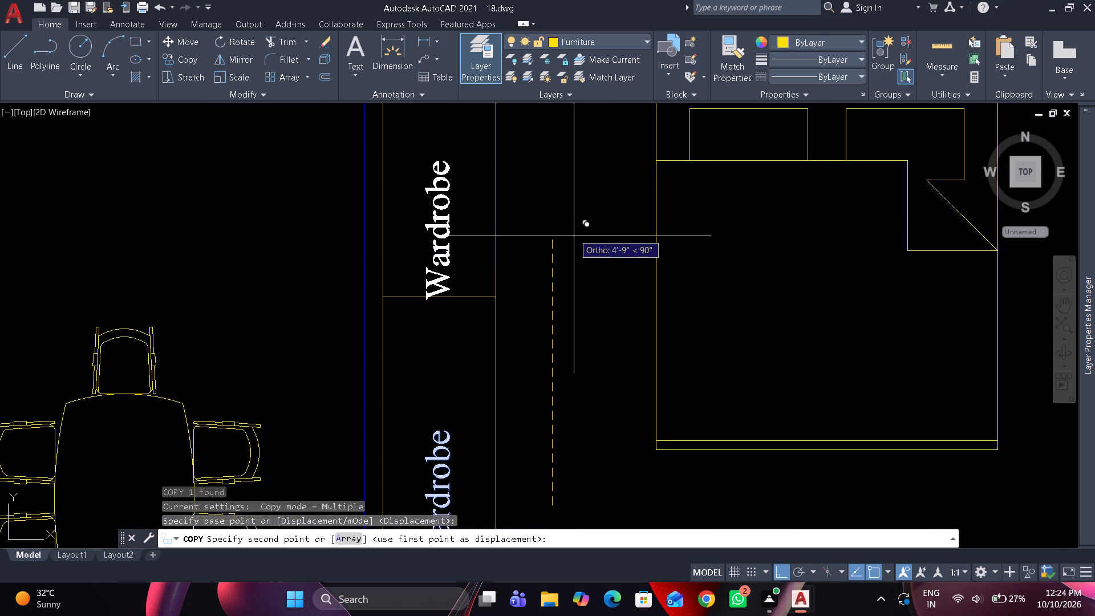
middle_drag(573, 195, 573, 244)
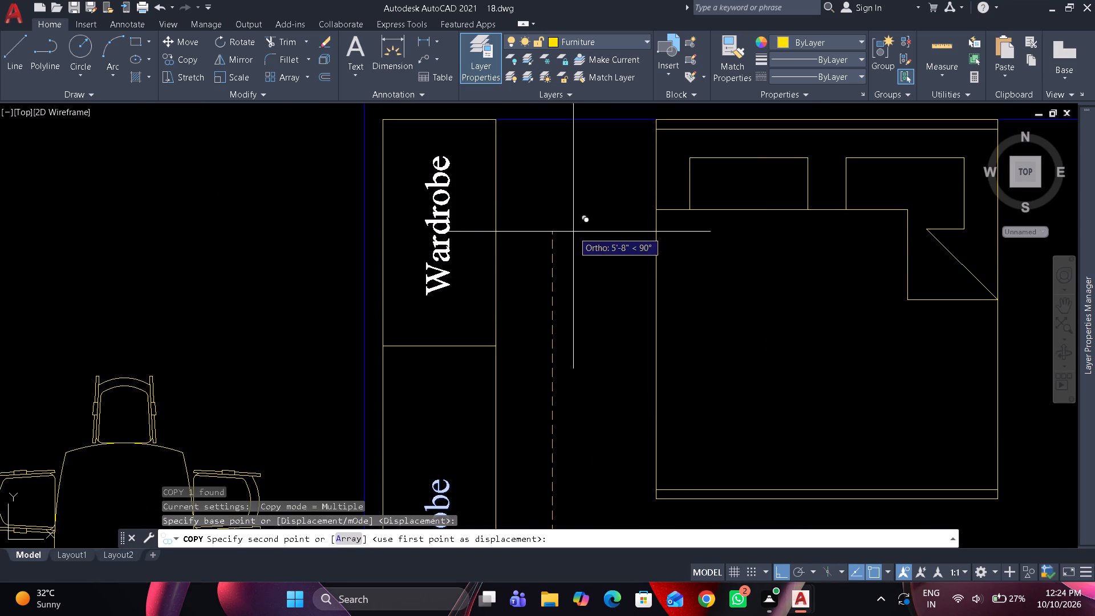
click(573, 234)
key(space)
Replace the text of the copied label in the shorter cabinet section with Study Table.
double_click(442, 256)
key(ctrl+a)
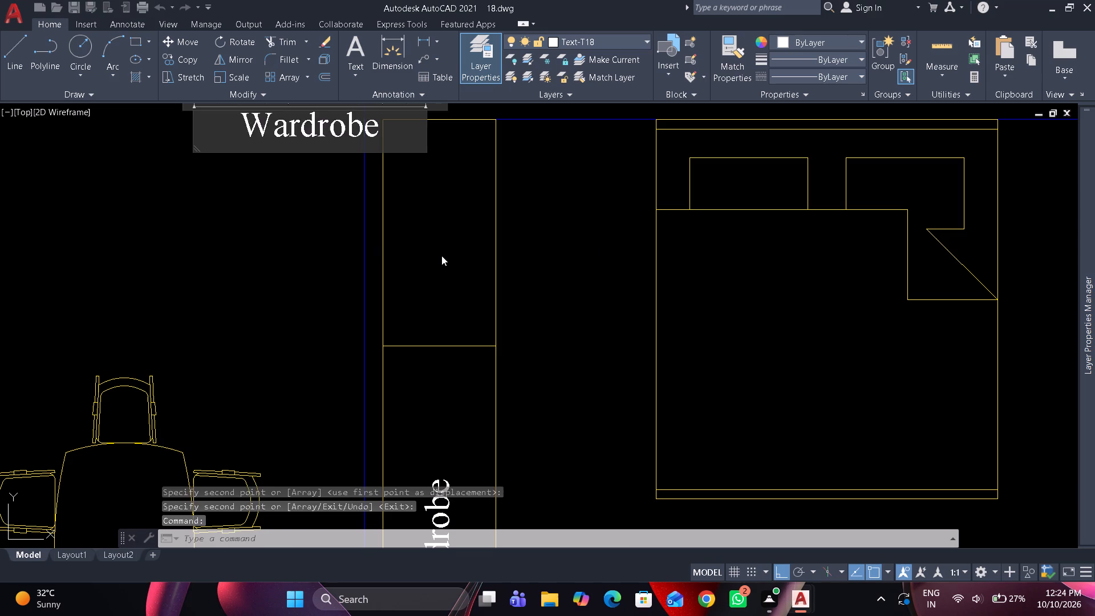
text(Stu)
text(dy)
key(space)
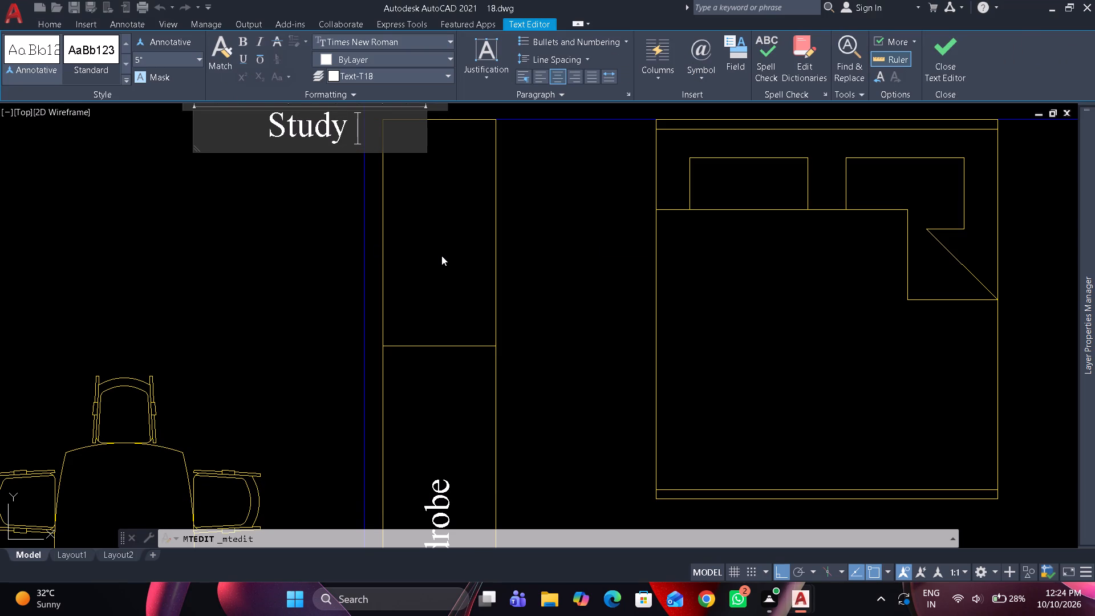
text(Table)
click(531, 252)
scroll(537, 238, down, 2)
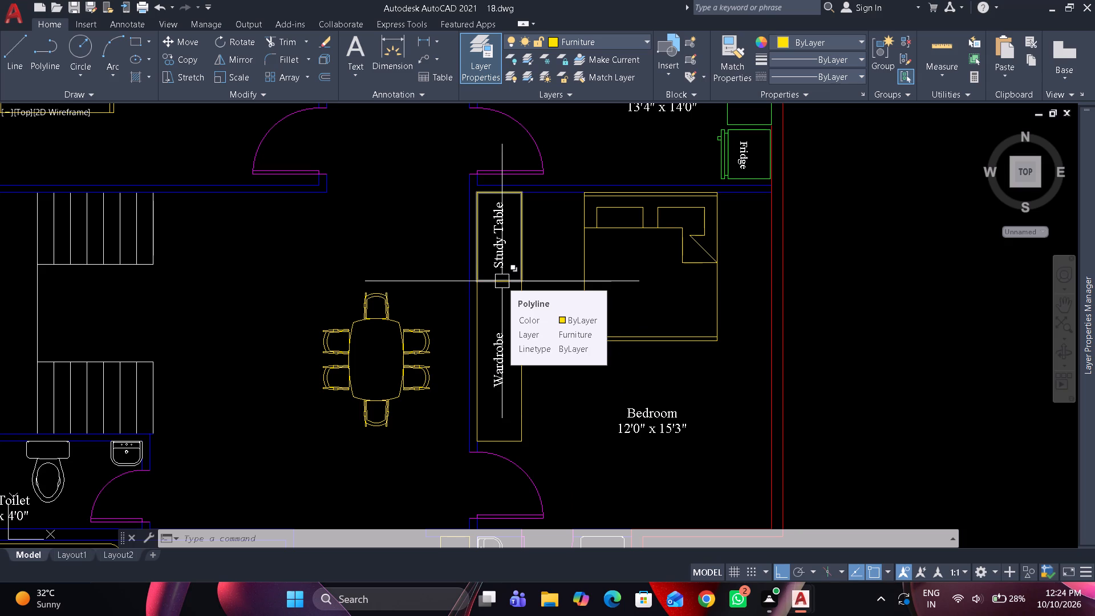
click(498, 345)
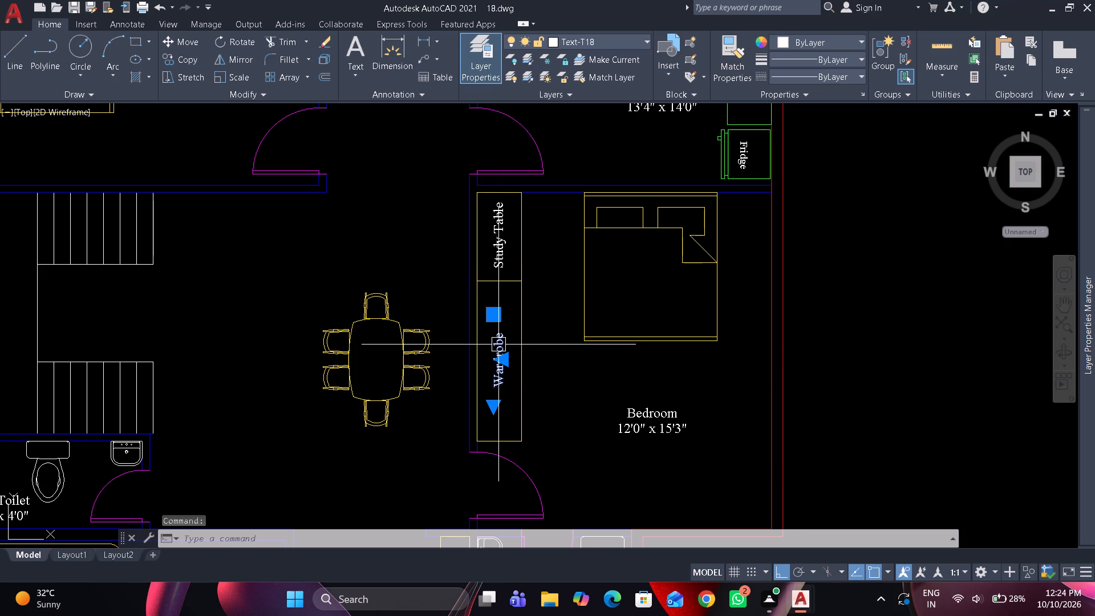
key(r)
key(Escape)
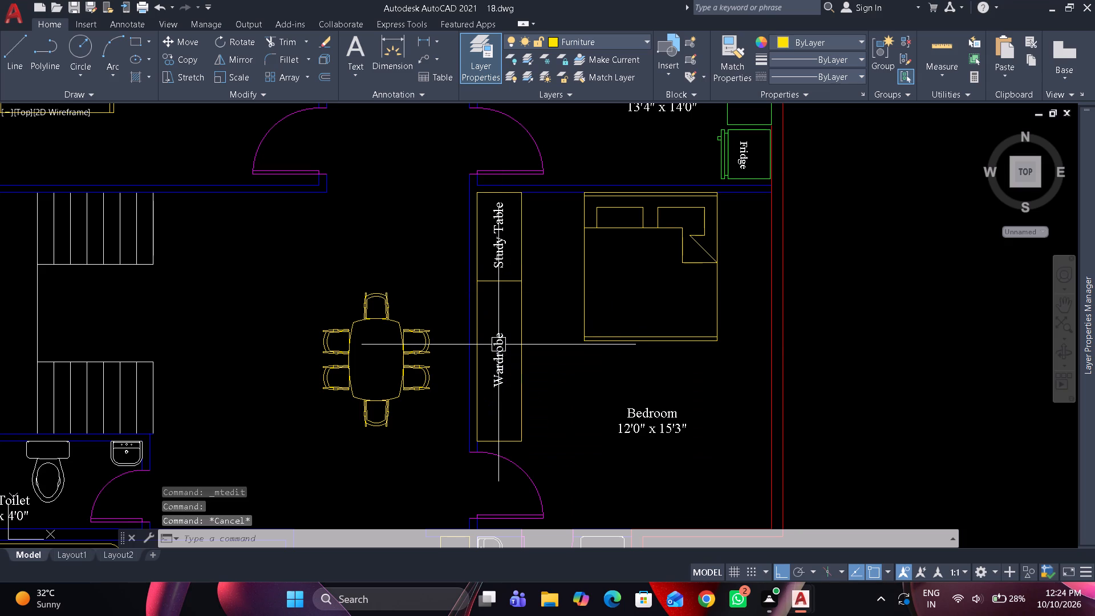
Copy the Wardrobe label into the long cabinet section of the 16'0" x 12'0" bedroom, beside the store room.
click(498, 346)
text(co)
key(space)
click(500, 359)
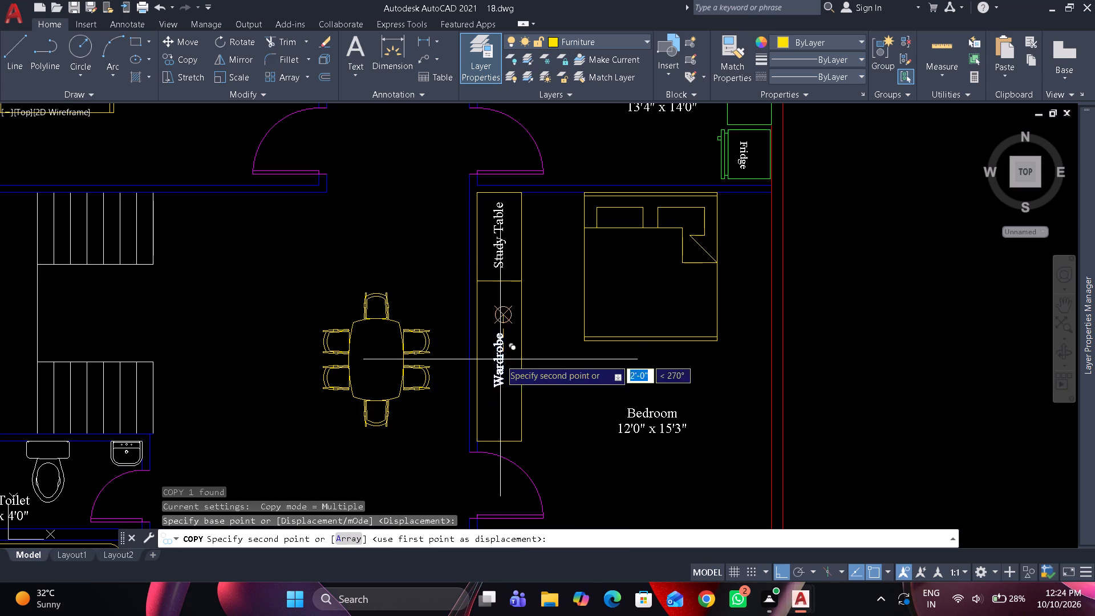
scroll(419, 314, down, 1)
middle_drag(418, 314, 455, 440)
scroll(376, 228, up, 2)
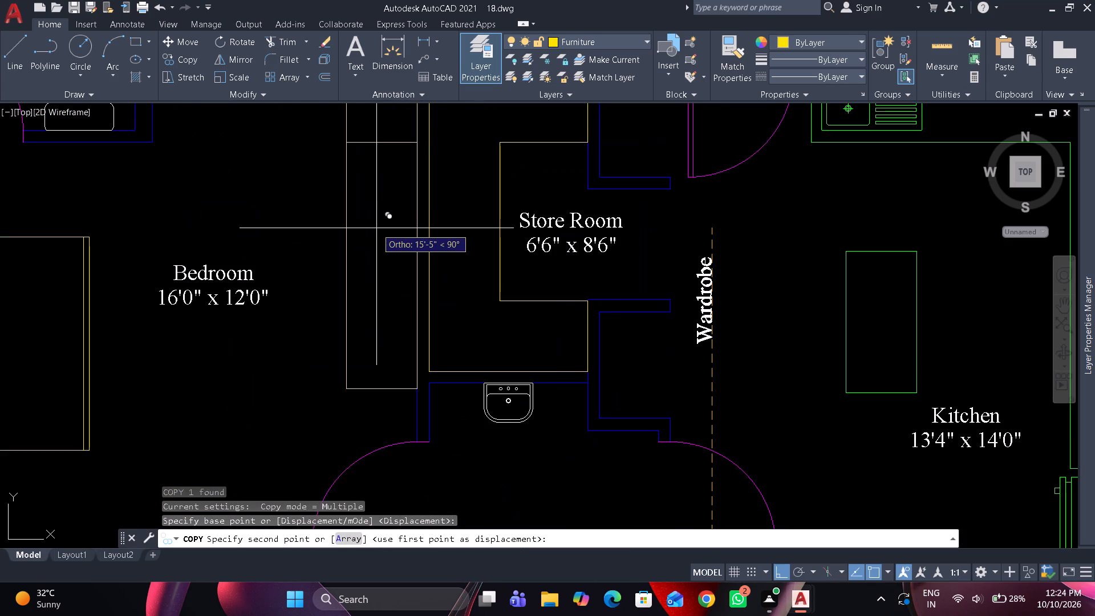
key(F8)
middle_drag(383, 213, 394, 240)
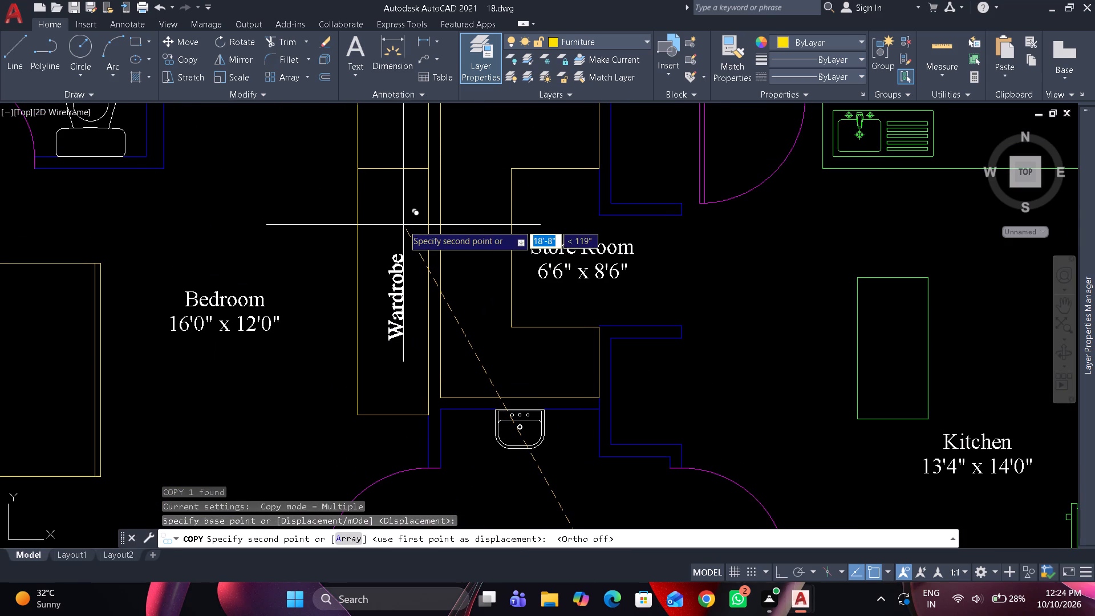
click(403, 225)
key(Escape)
Examine the new label in the 16'0" x 12'0" bedroom and the surrounding rooms for furniture that is not labelled.
click(395, 294)
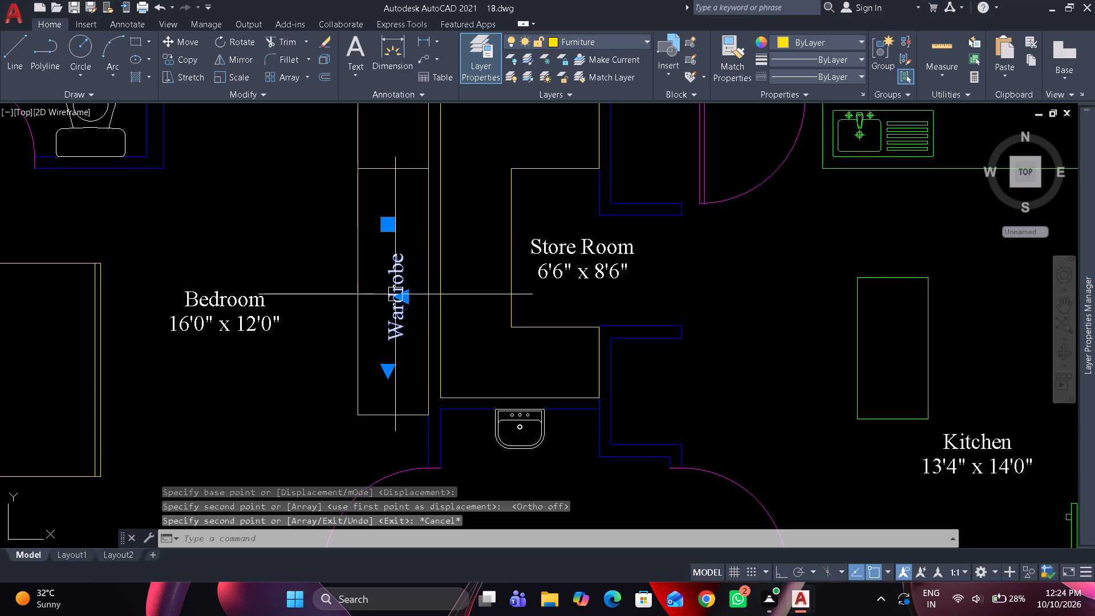
scroll(400, 281, down, 2)
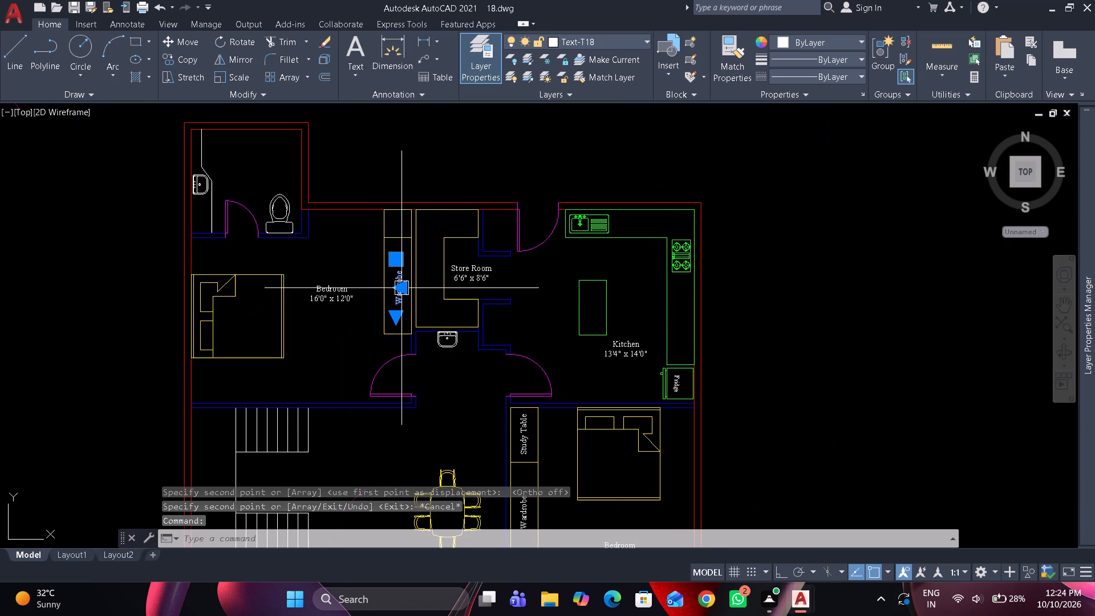
scroll(400, 284, up, 2)
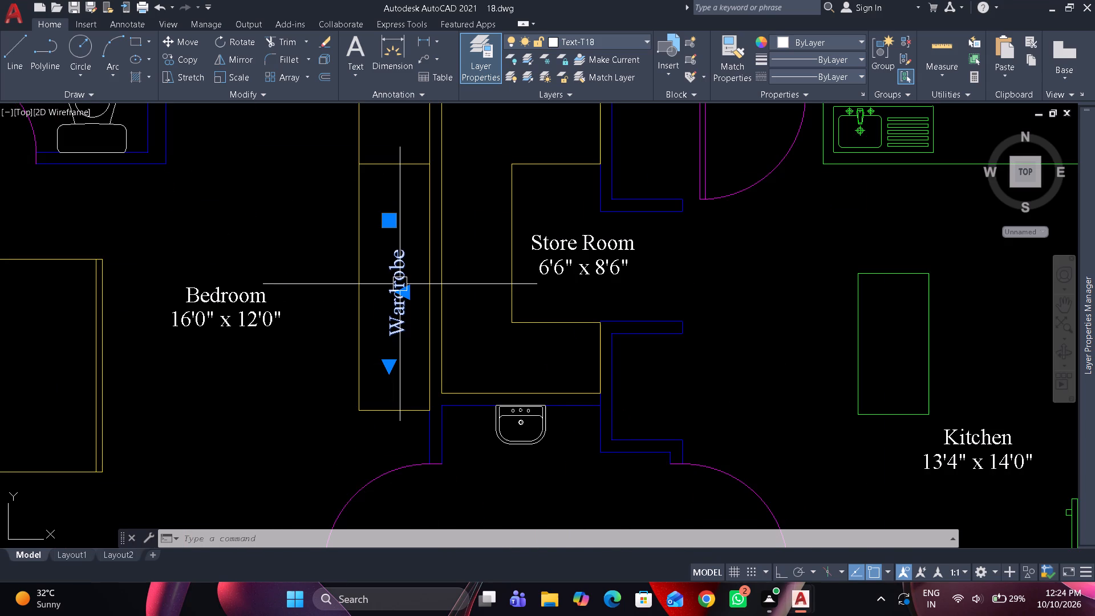
key(Escape)
scroll(416, 273, down, 2)
middle_drag(414, 273, 358, 282)
scroll(360, 293, up, 1)
scroll(372, 287, down, 1)
scroll(374, 285, up, 1)
scroll(399, 264, down, 1)
middle_drag(399, 264, 403, 264)
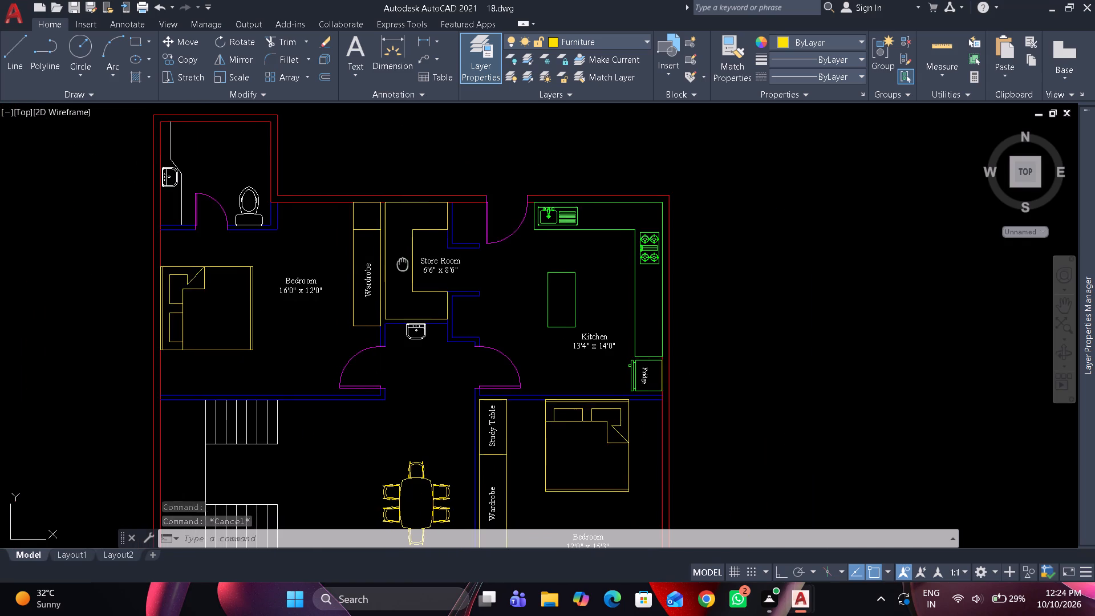
middle_drag(403, 264, 486, 154)
scroll(486, 178, down, 1)
scroll(486, 154, up, 1)
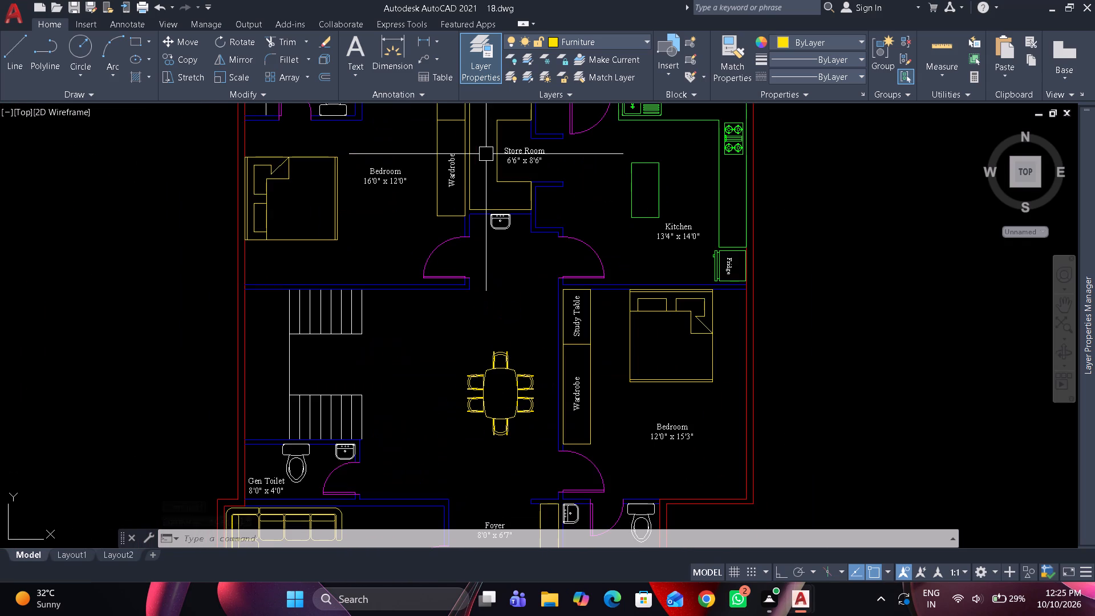
scroll(444, 196, down, 1)
scroll(536, 324, up, 1)
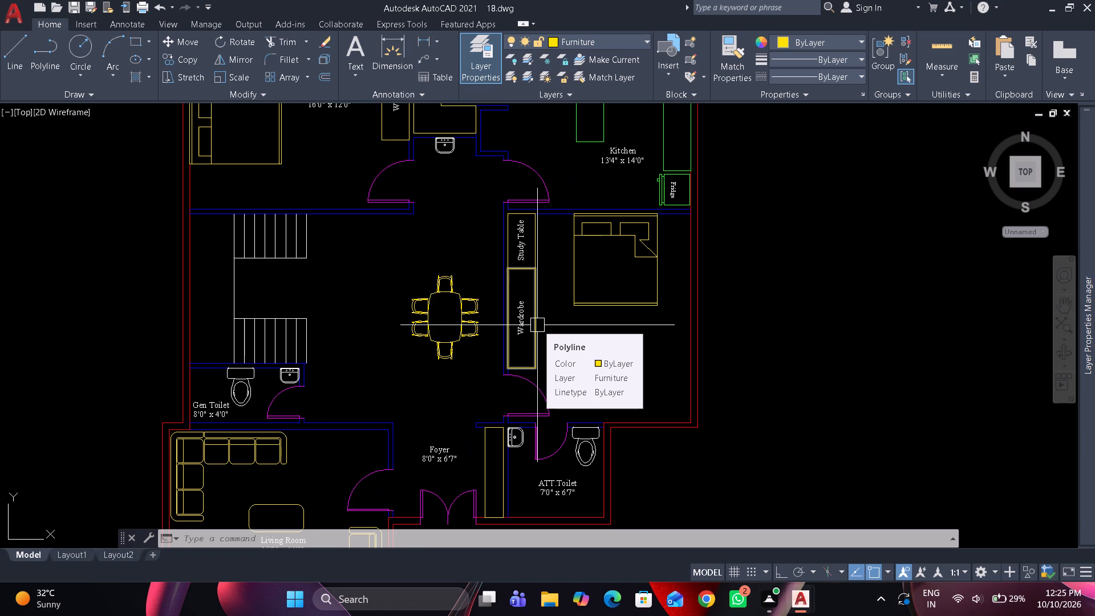
Copy the Wardrobe label from the 12'0" x 15'3" bedroom onto the narrow rectangle between the foyer and the attached toilet.
scroll(537, 325, up, 1)
click(508, 311)
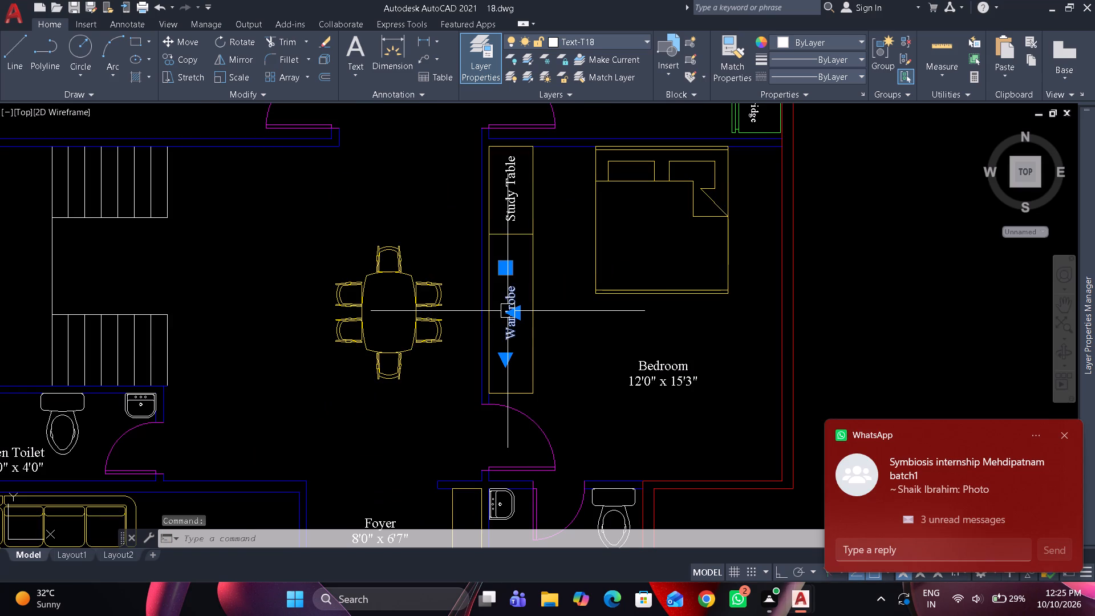
key(c)
key(o)
key(space)
click(518, 313)
middle_drag(513, 331, 518, 179)
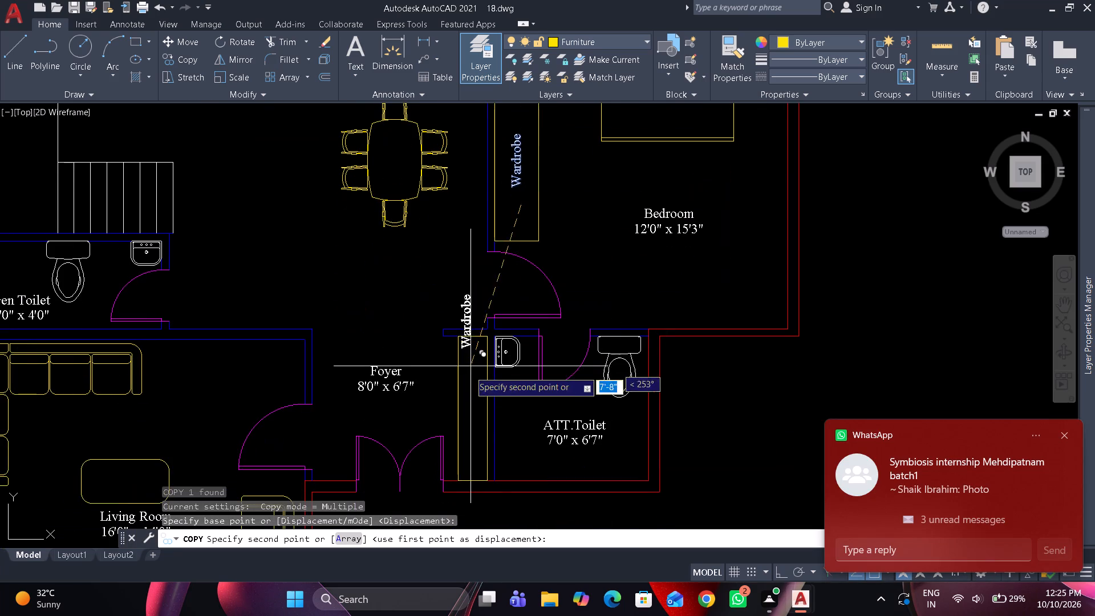
scroll(472, 430, up, 2)
middle_drag(482, 420, 516, 342)
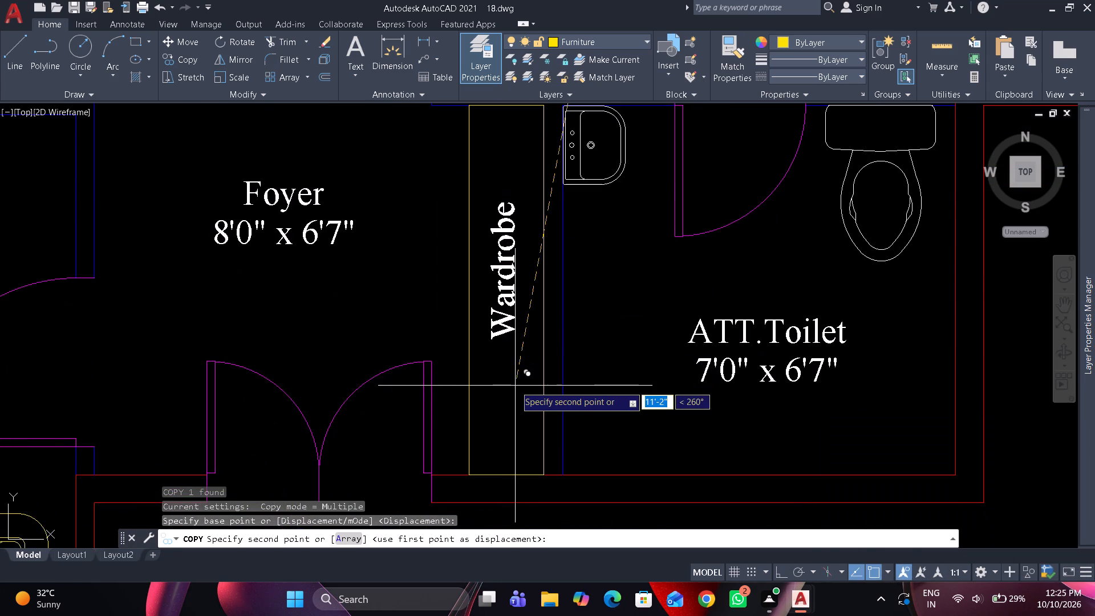
click(514, 406)
key(Escape)
Replace the text of the copied label in the foyer rectangle with Seat.
double_click(502, 345)
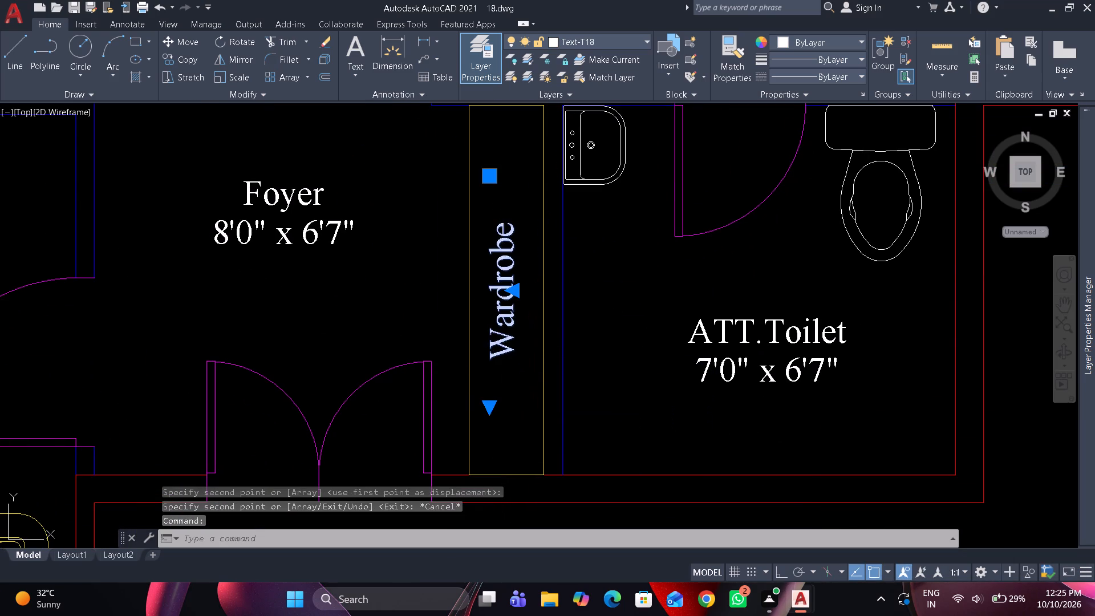
key(ctrl+a)
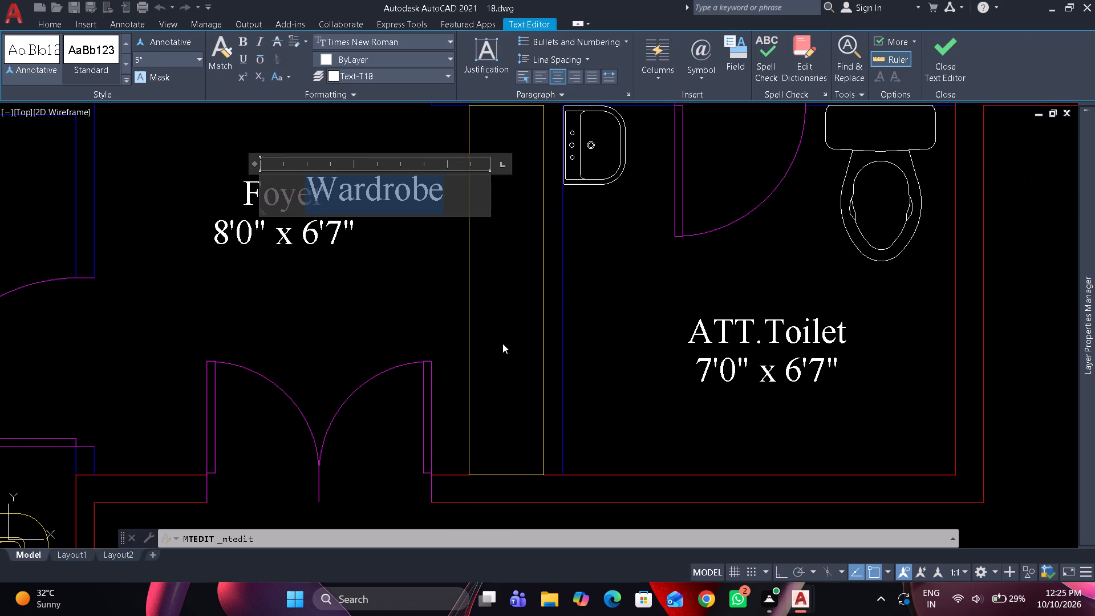
text(Seat)
click(417, 319)
scroll(424, 307, down, 1)
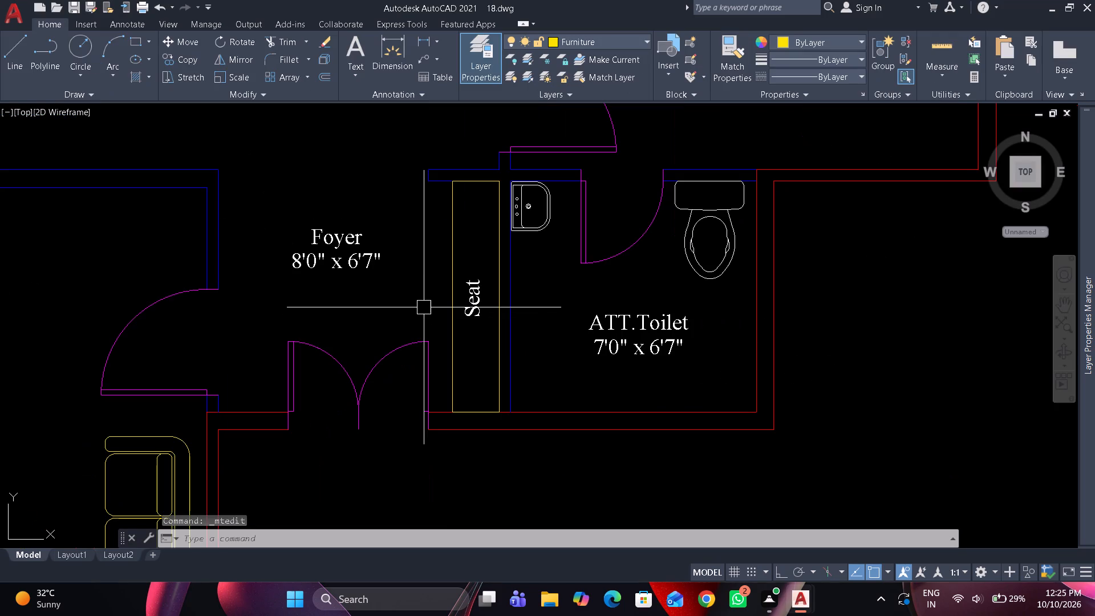
Save the floor plan drawing.
middle_click(389, 288)
middle_click(389, 289)
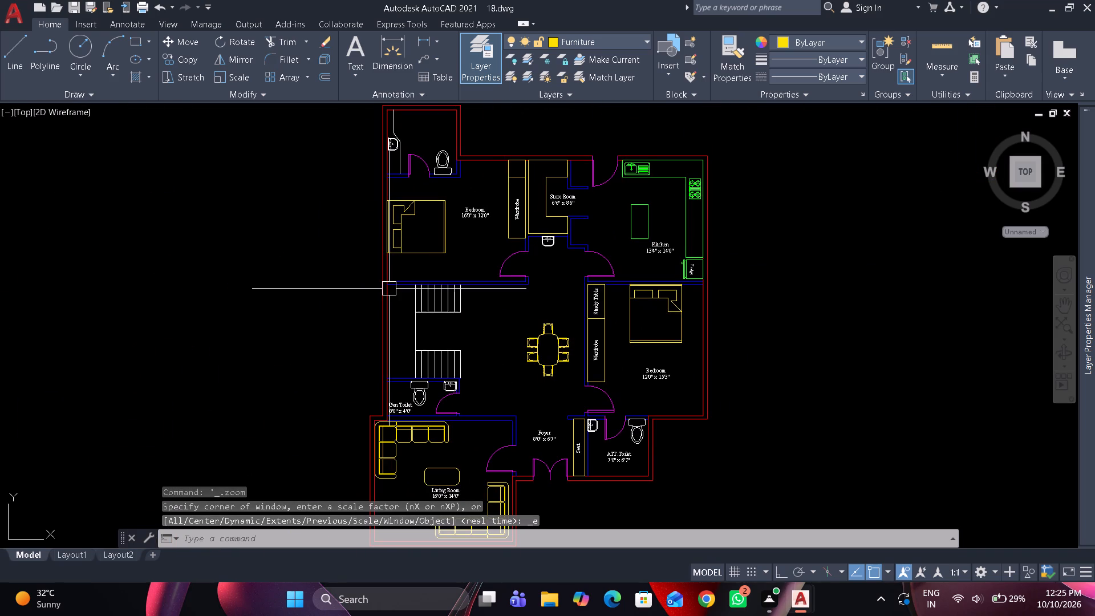
key(ctrl+s)
Copy the label of the 16'0" x 12'0" bedroom into the unlabelled toilet attached above that bedroom.
scroll(394, 287, down, 1)
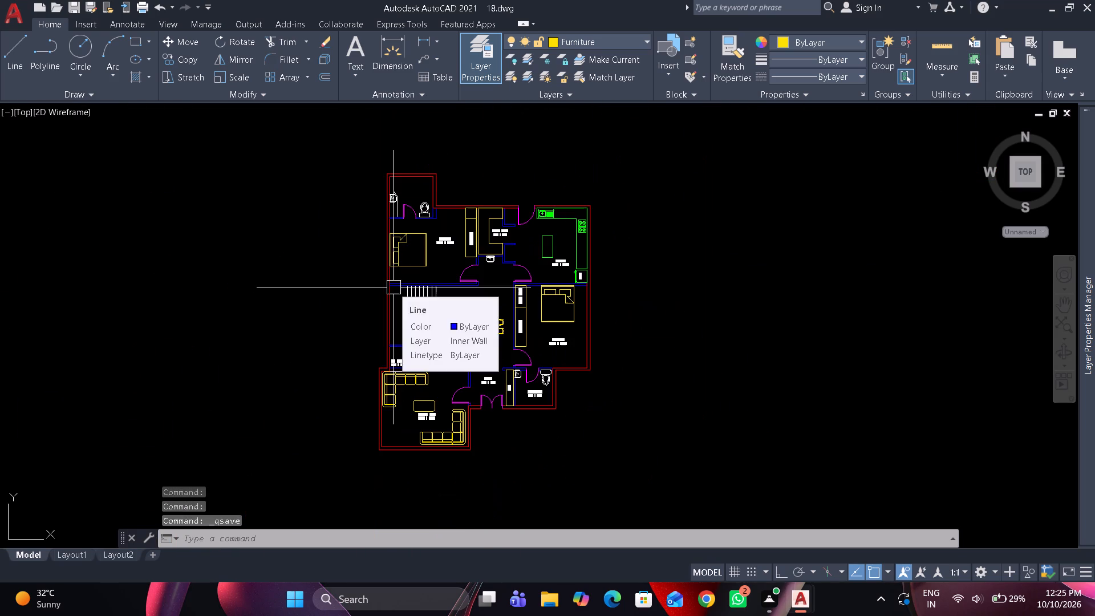
scroll(395, 258, up, 3)
middle_drag(396, 248, 390, 335)
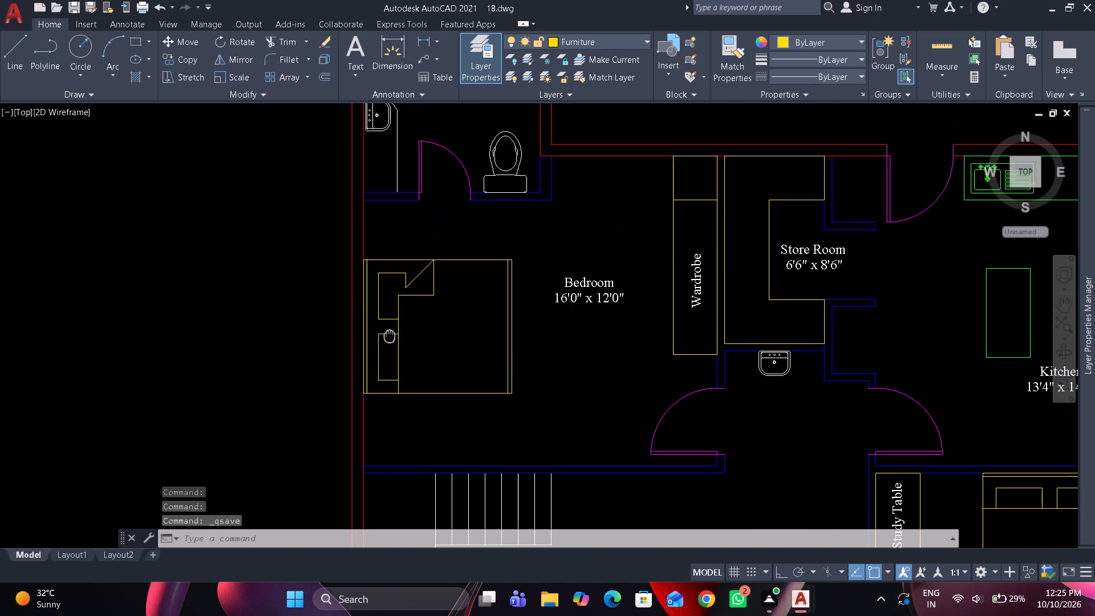
click(590, 285)
text(co)
key(space)
drag(592, 281, 590, 270)
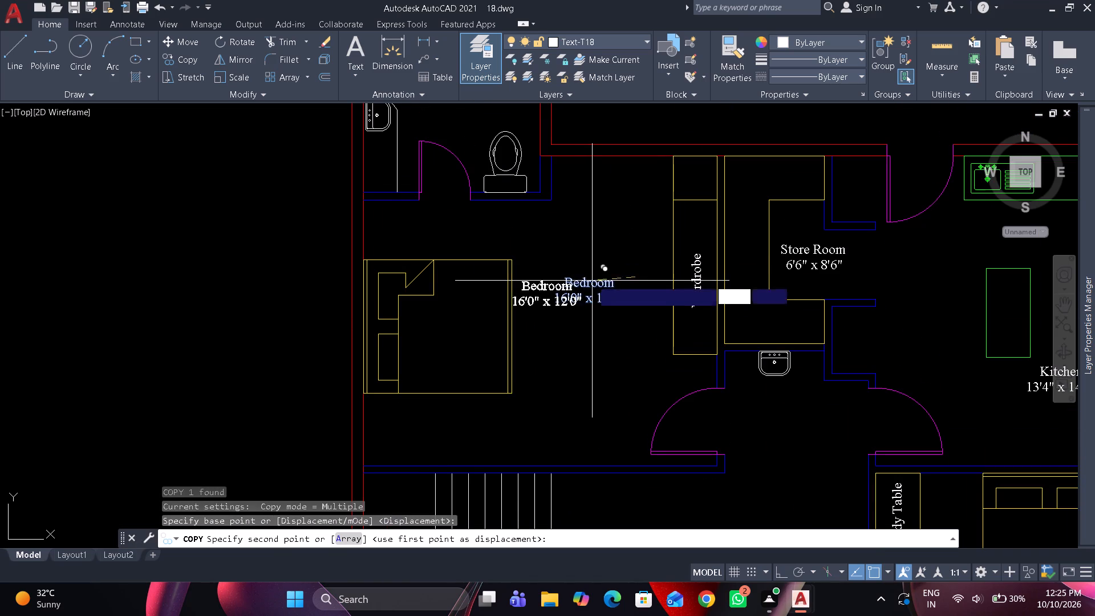
middle_drag(575, 233, 595, 395)
scroll(518, 222, up, 1)
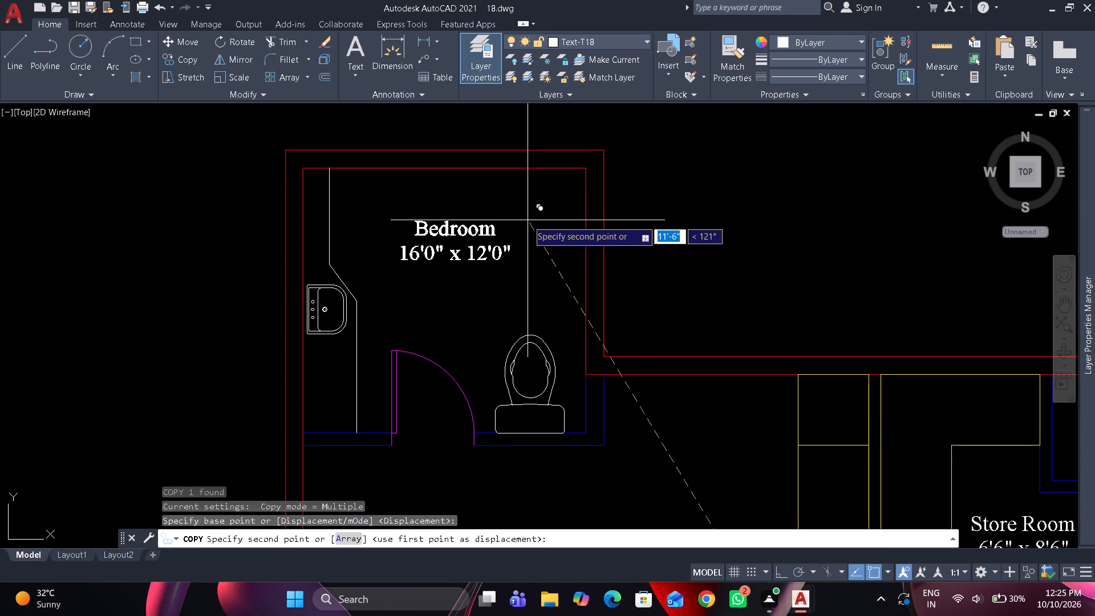
click(528, 220)
key(Escape)
Replace the copied label's text with ATT.Toilet on the first line and 8'0"7'6" on the second.
double_click(465, 234)
key(ctrl+a)
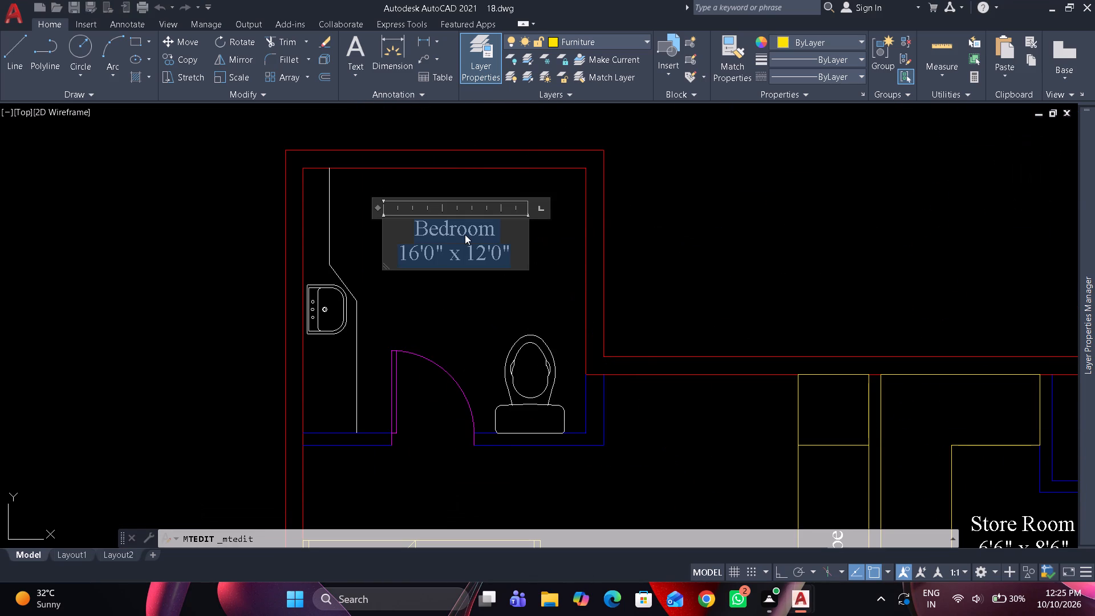
text(ATT)
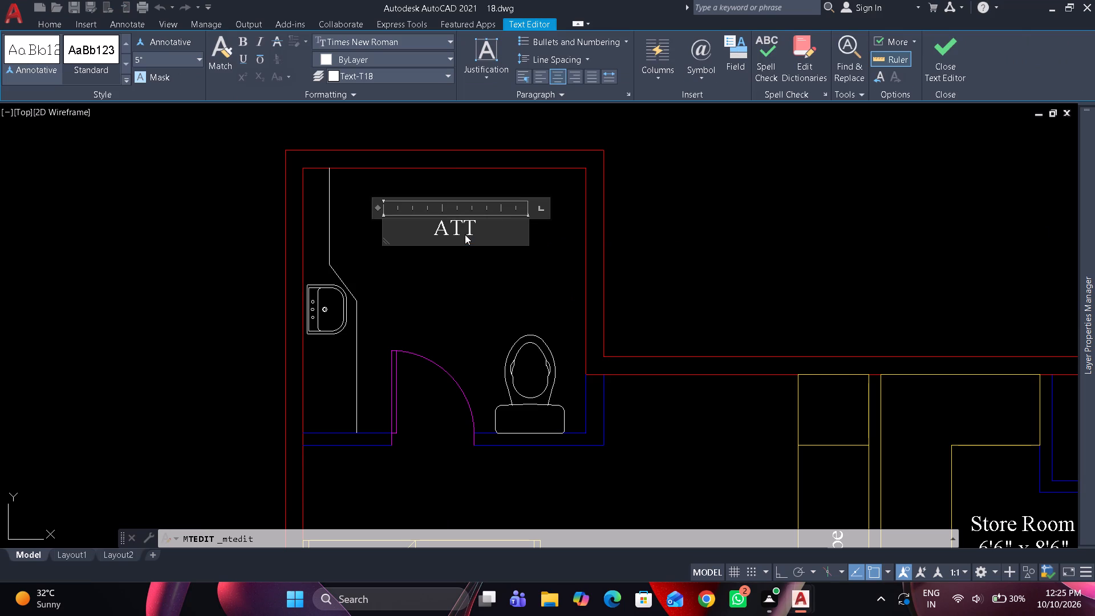
key(period)
key(shift+t)
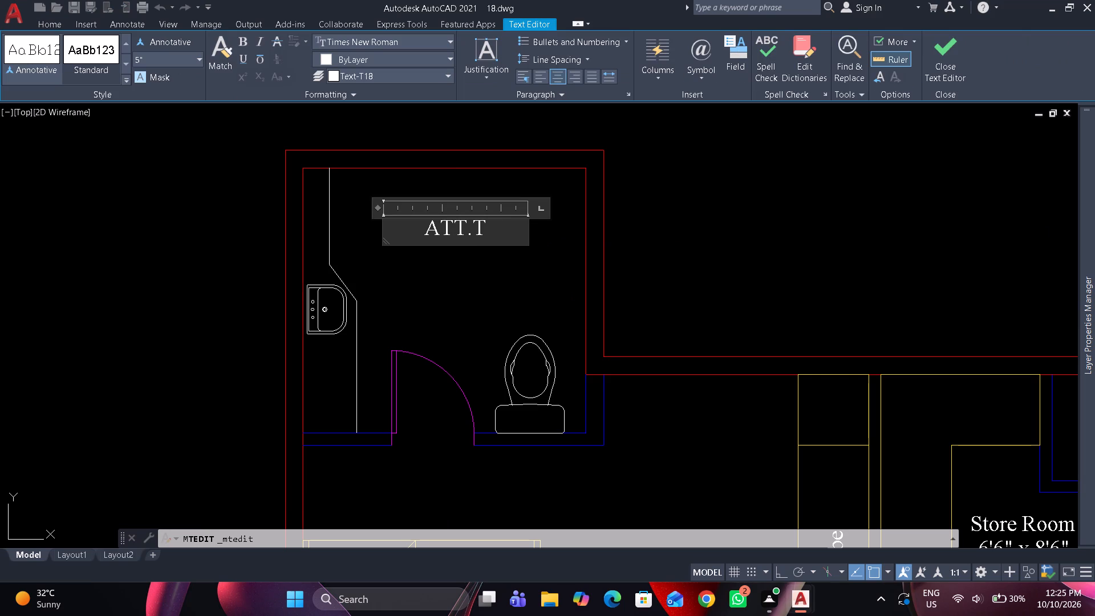
key(o)
text(il)
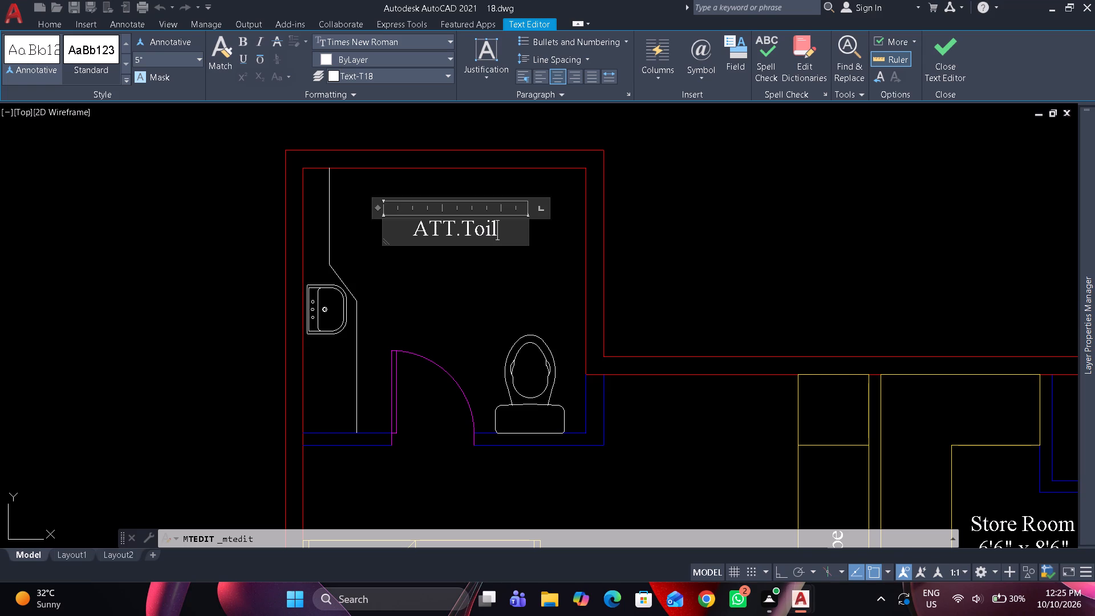
text(et)
key(Return)
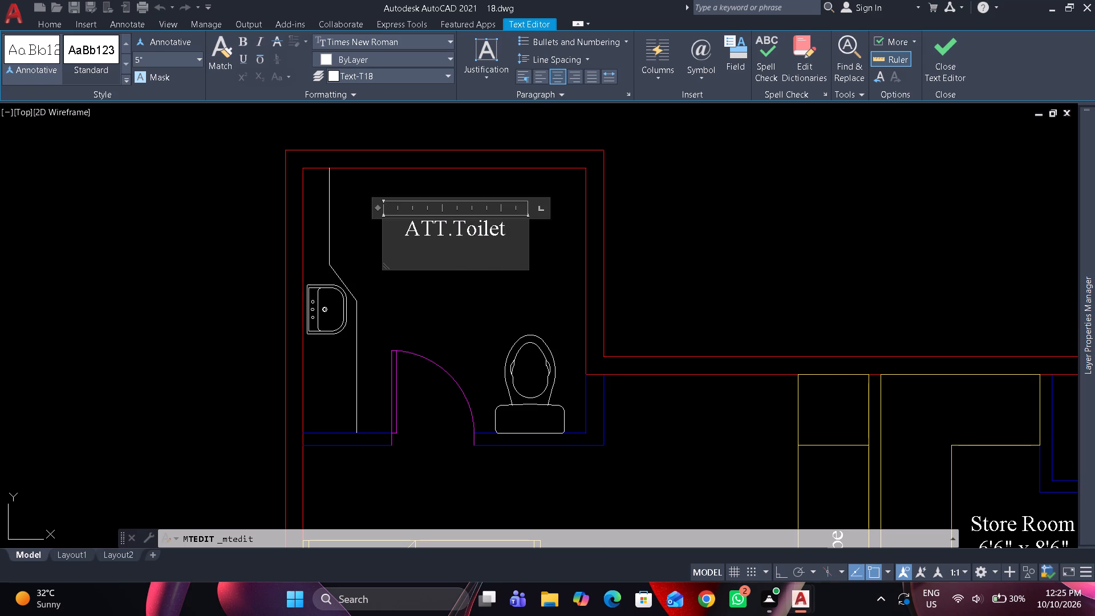
text(8'0")
text(7'6")
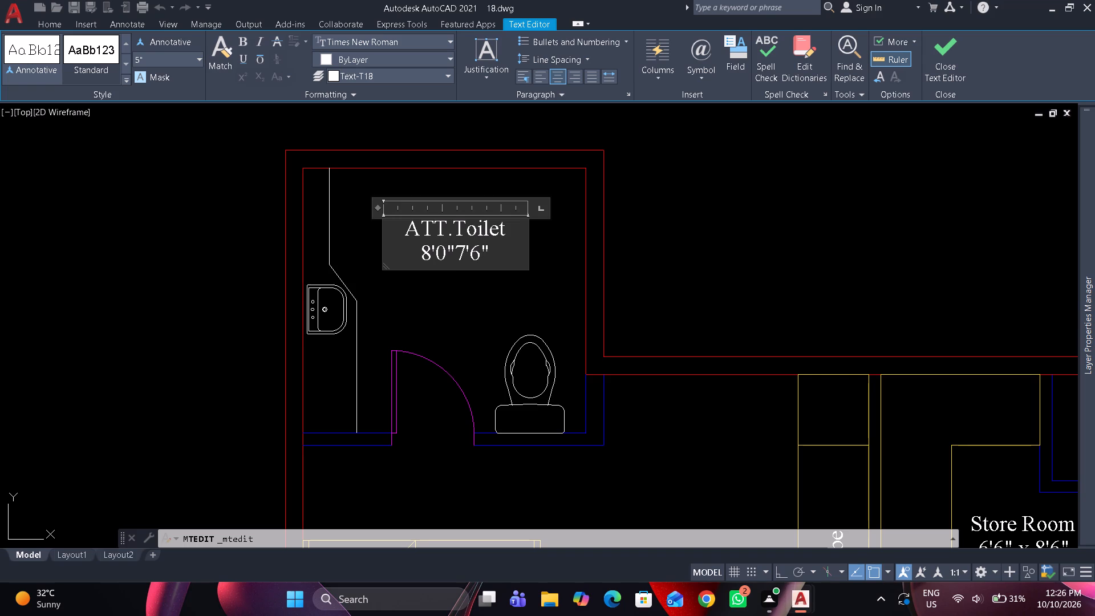
click(471, 307)
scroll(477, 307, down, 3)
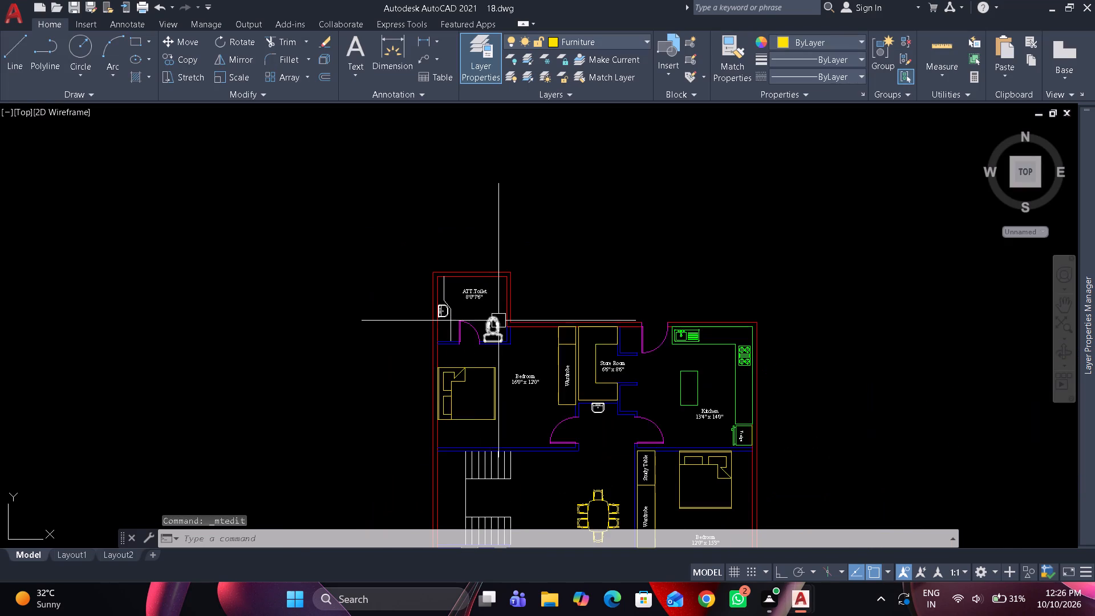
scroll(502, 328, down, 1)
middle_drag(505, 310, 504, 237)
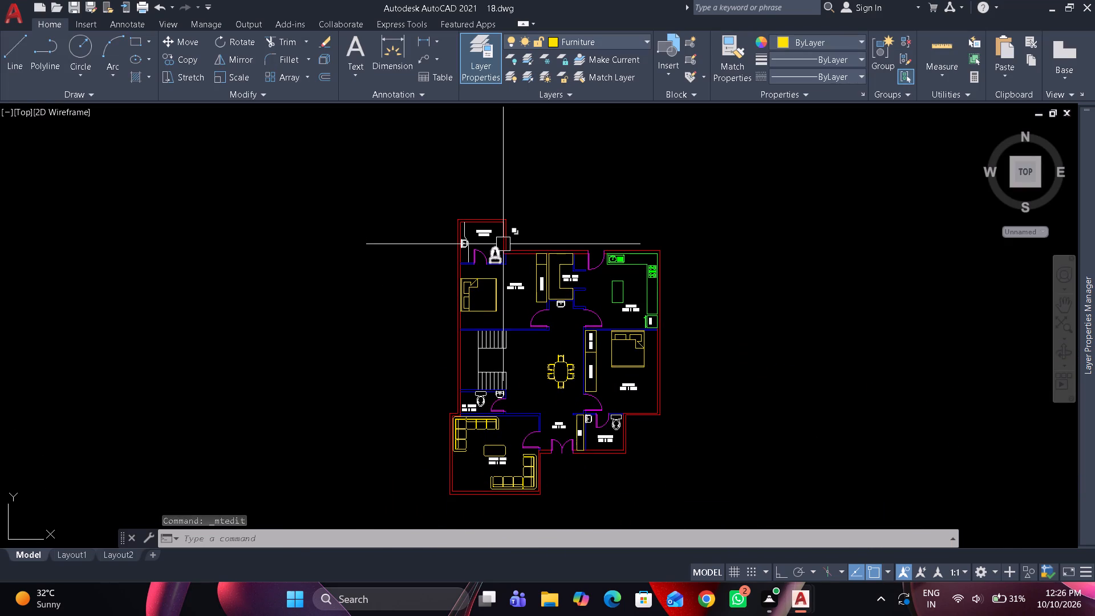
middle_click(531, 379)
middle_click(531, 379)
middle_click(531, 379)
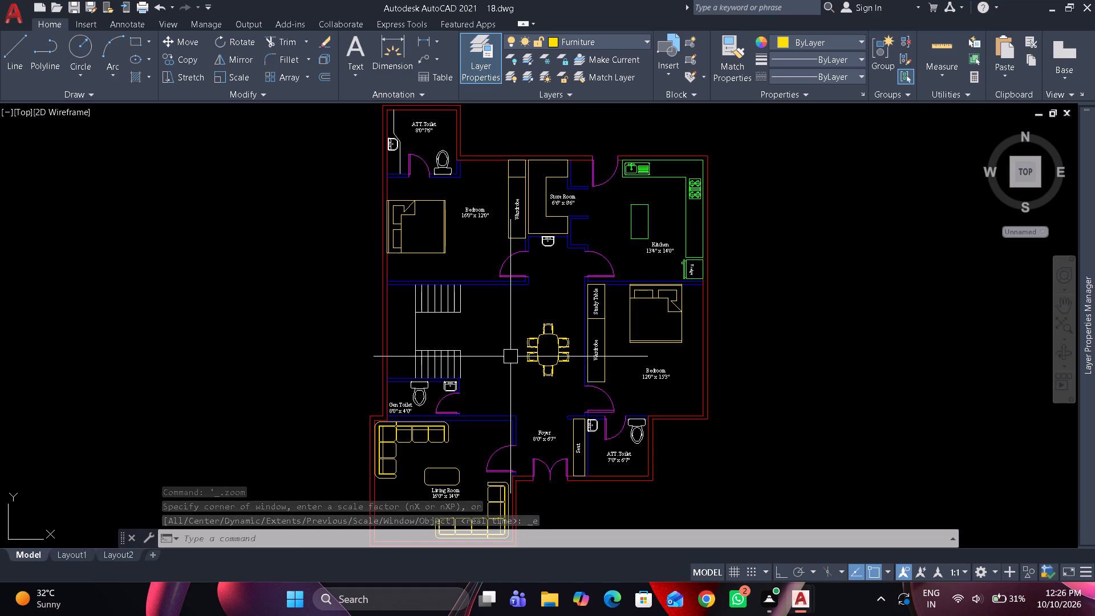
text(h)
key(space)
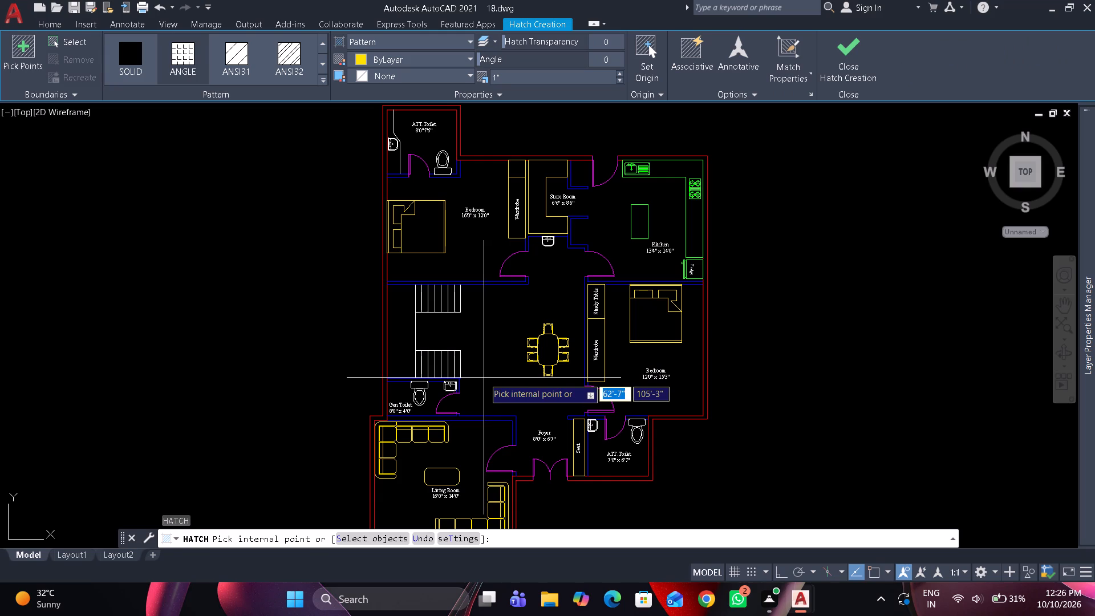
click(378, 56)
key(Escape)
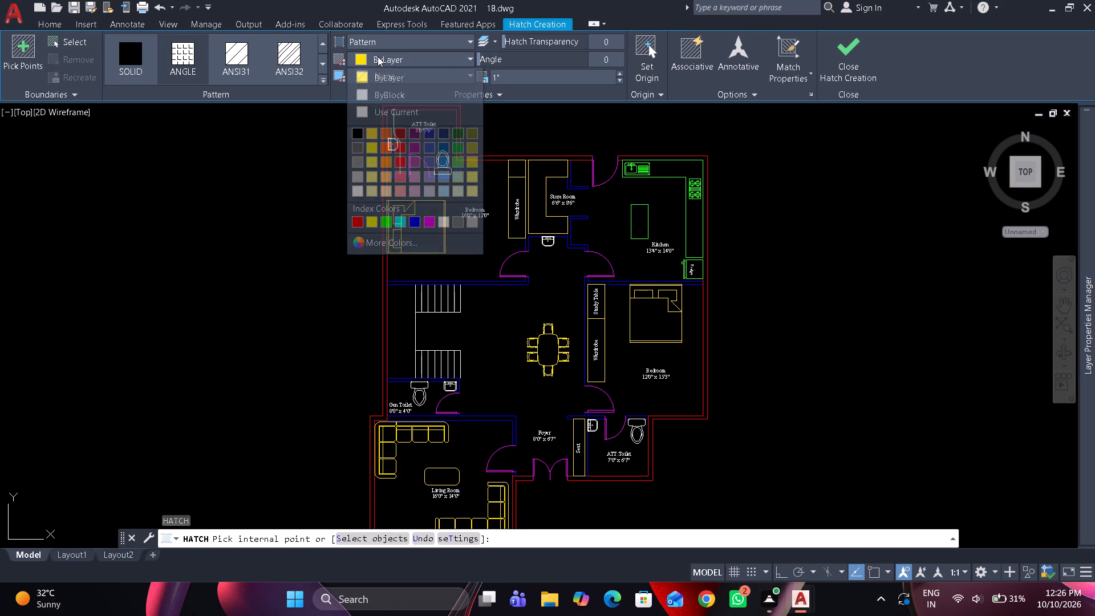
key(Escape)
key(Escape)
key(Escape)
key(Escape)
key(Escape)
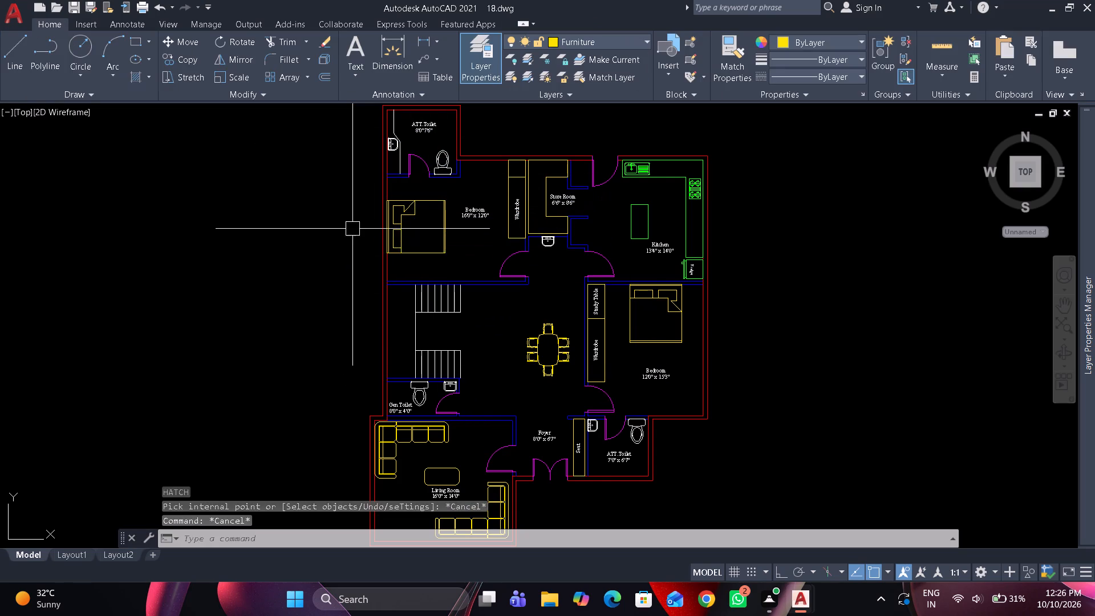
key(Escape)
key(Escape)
Make layer 0 current and hatch the outer walls of the whole floor plan with the ANSI32 pattern.
click(581, 42)
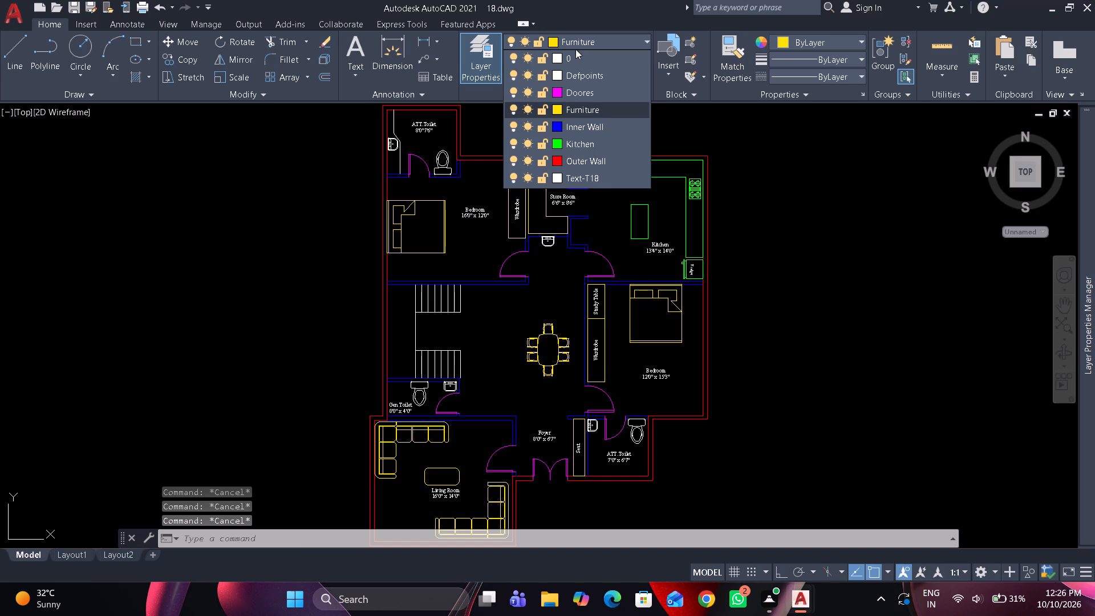
click(573, 53)
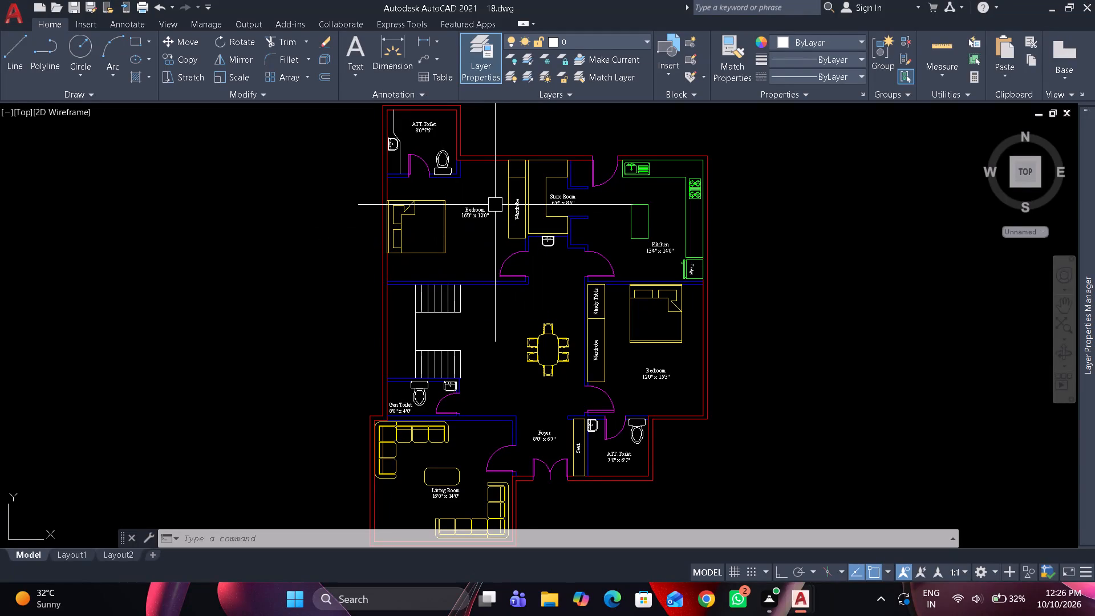
text(h)
key(space)
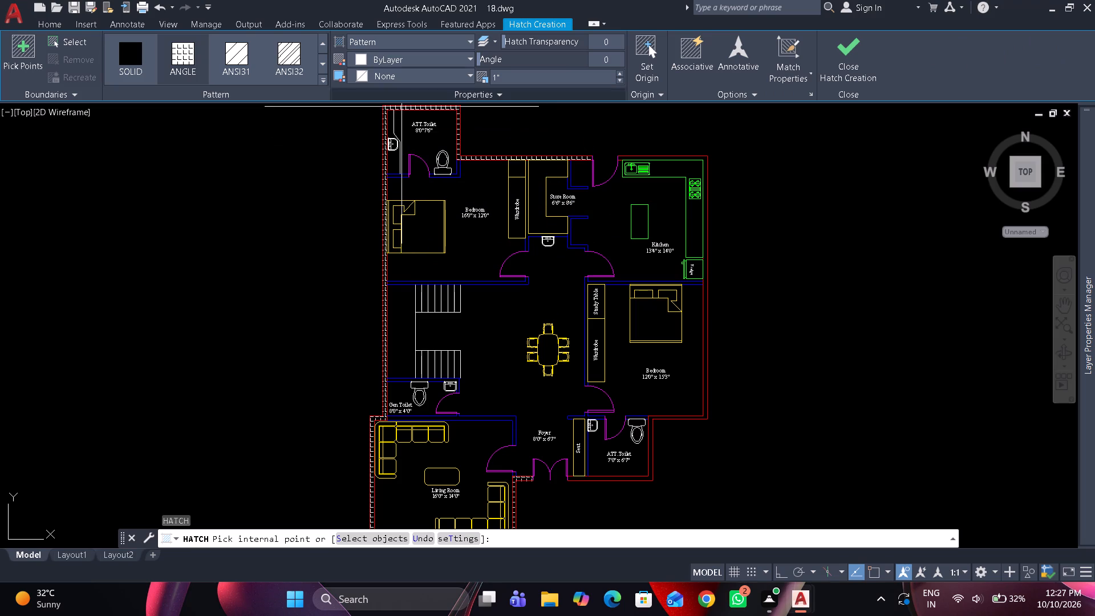
click(384, 146)
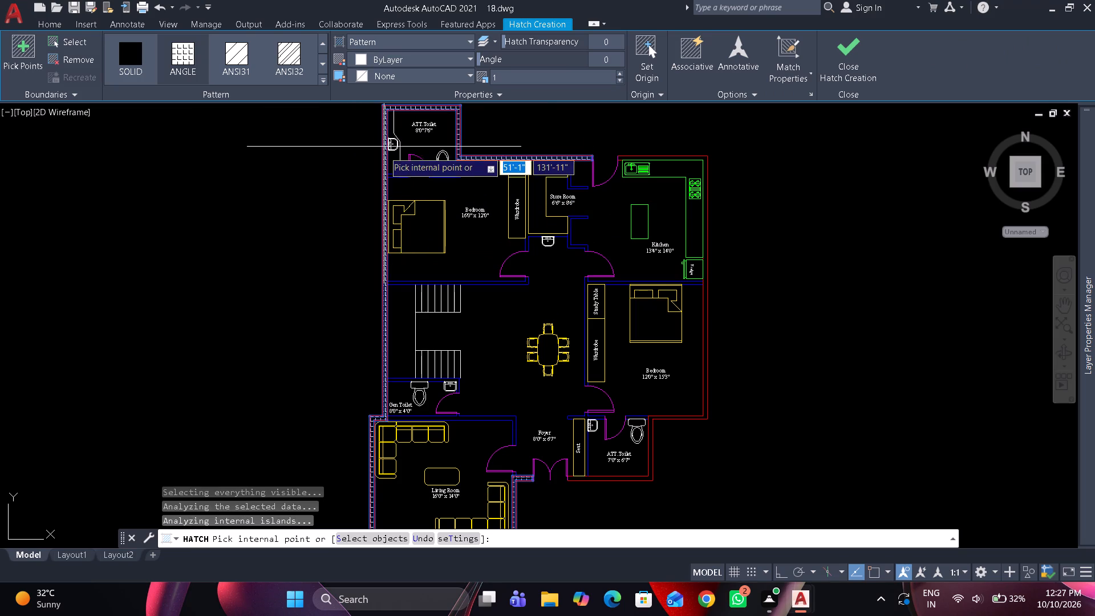
click(278, 62)
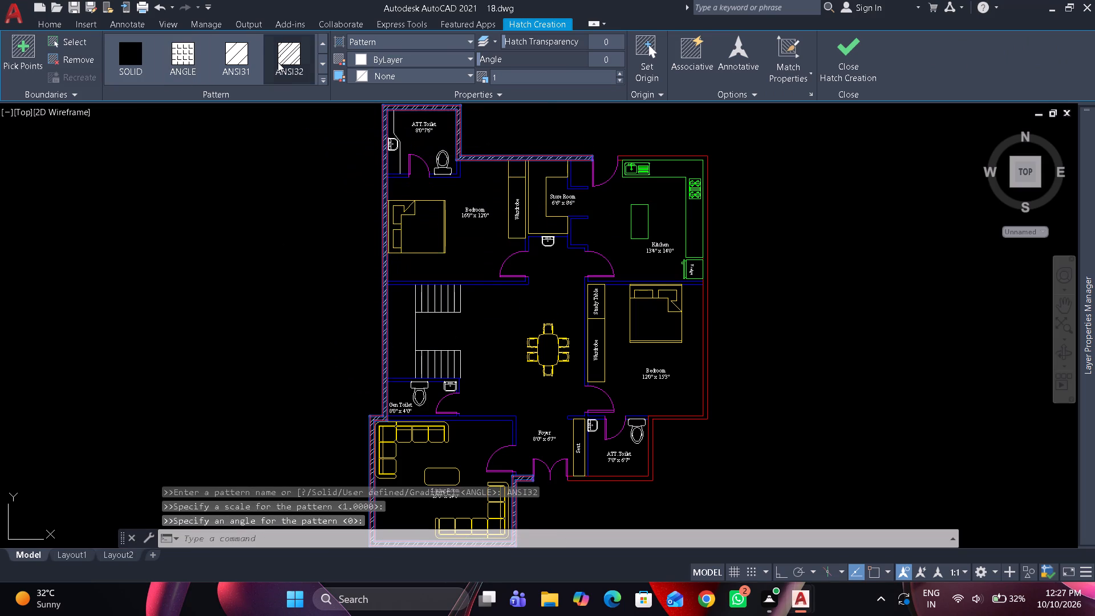
click(647, 159)
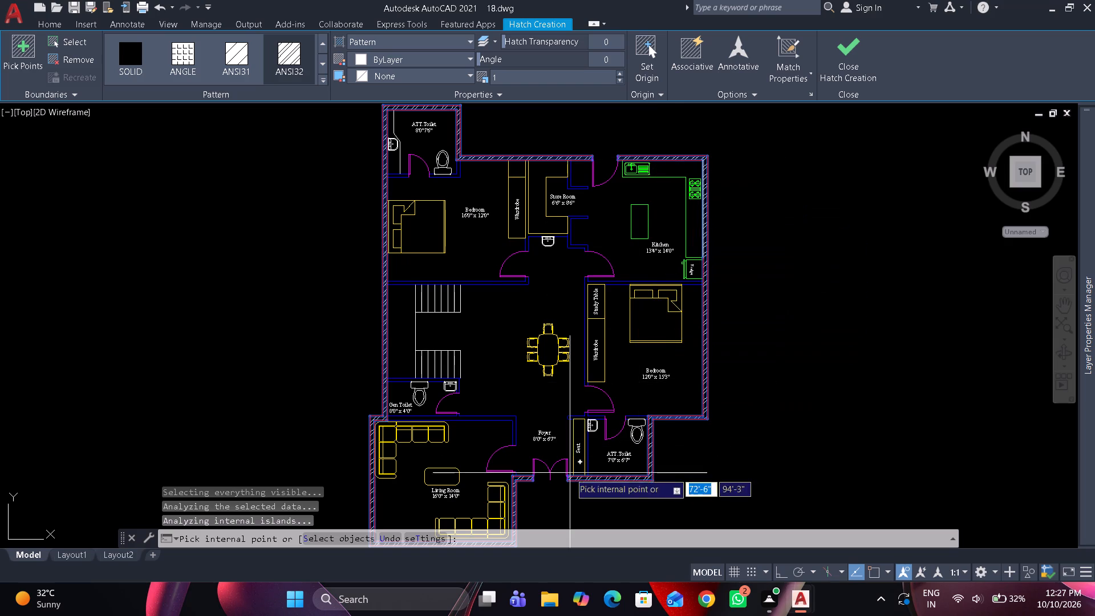
middle_drag(570, 464, 569, 374)
middle_click(558, 467)
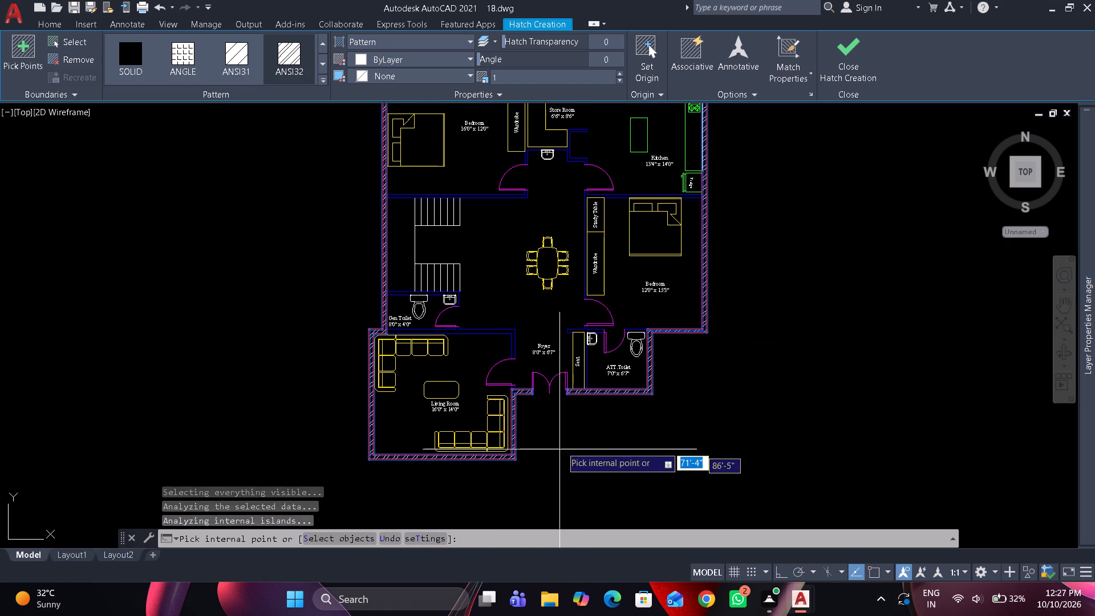
key(space)
Hatch the inner walls of the living room, the 7'0" x 6'7" attached toilet and the 12'0" x 15'3" bedroom with ANSI32.
key(space)
scroll(510, 341, up, 2)
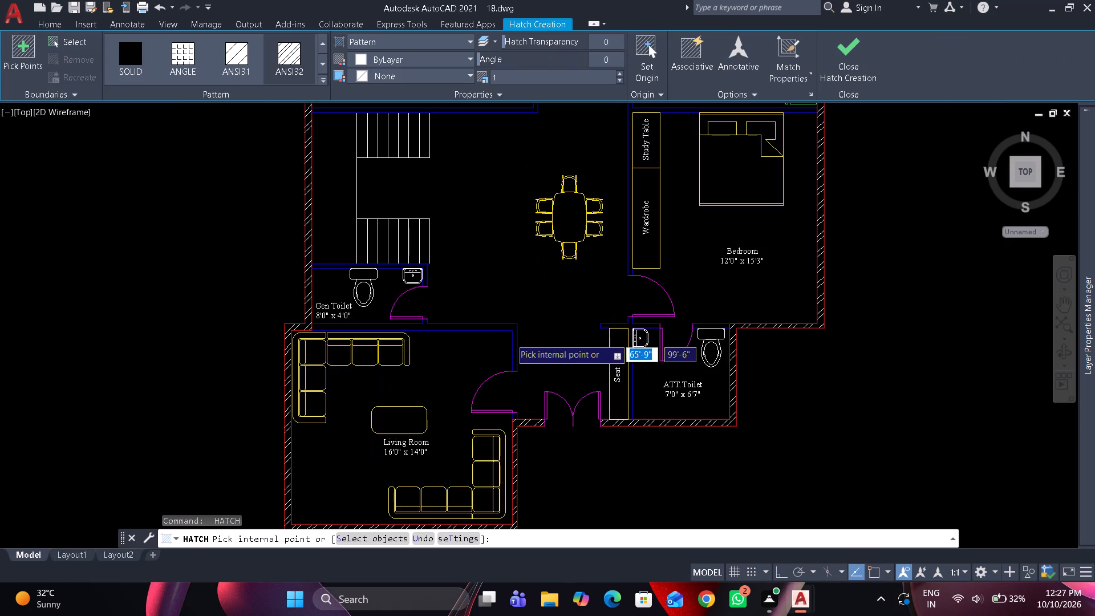
click(515, 328)
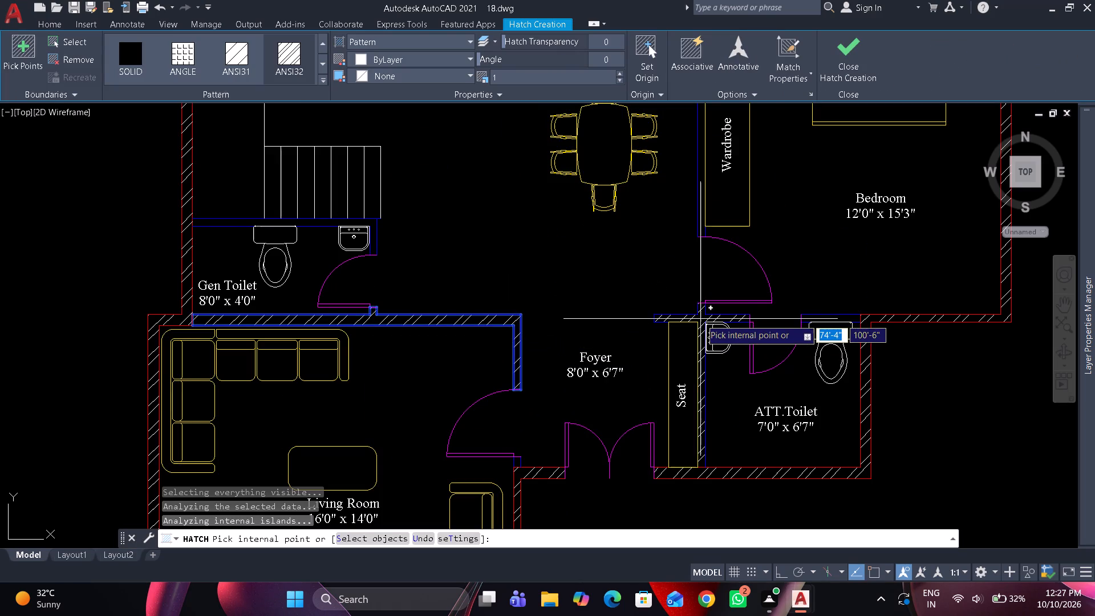
click(700, 319)
click(810, 320)
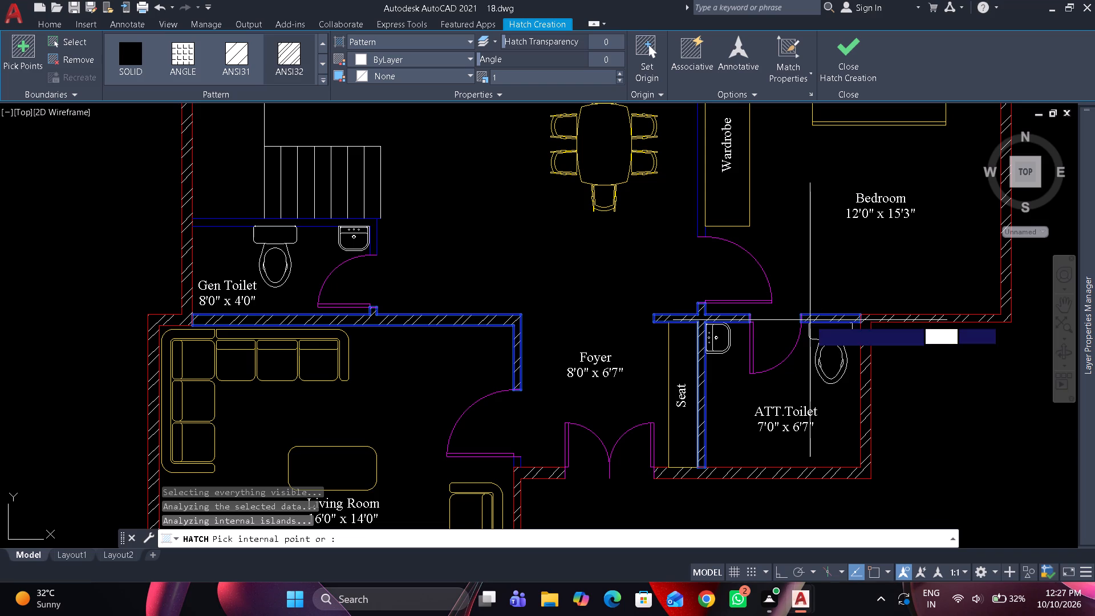
click(701, 224)
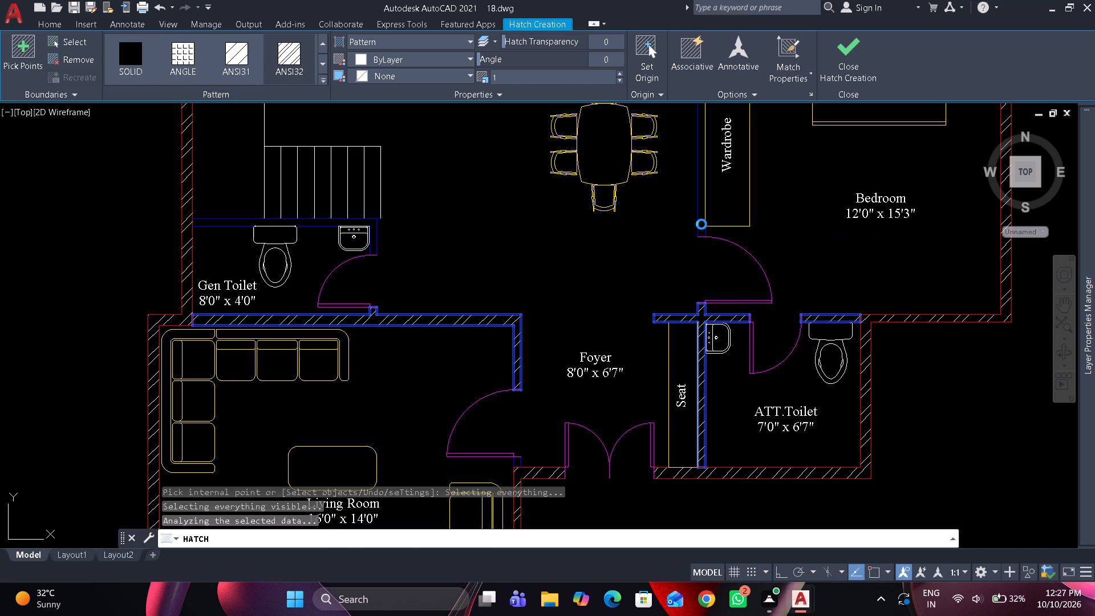
Hatch the inner walls of the Gen Toilet, the 16'0" x 12'0" bedroom's staircase side and its attached toilet with ANSI32.
scroll(629, 242, down, 2)
middle_drag(628, 245, 627, 379)
scroll(501, 348, up, 1)
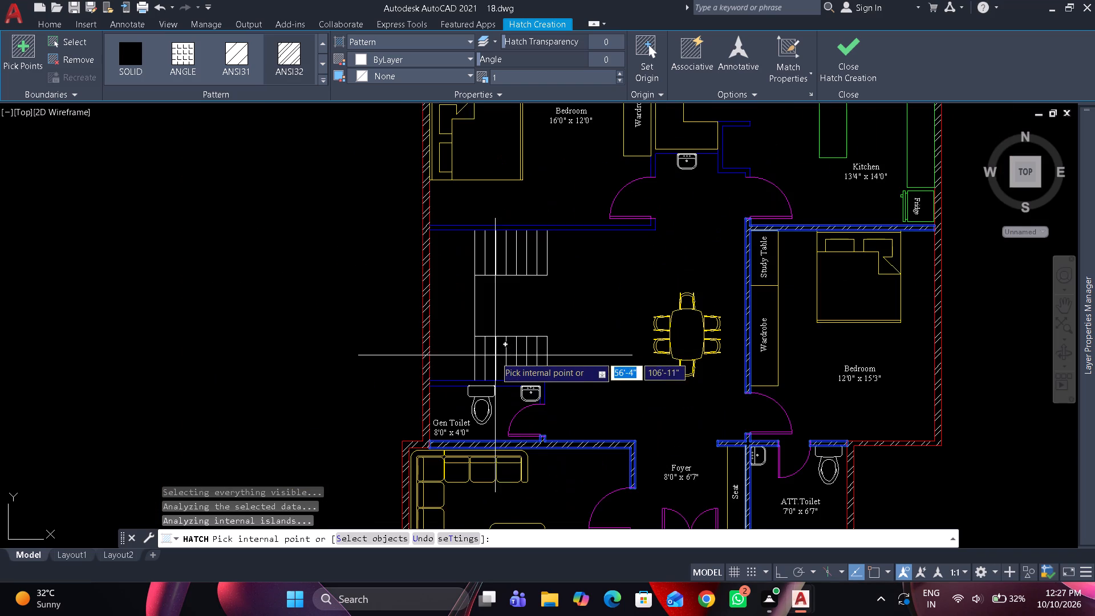
click(508, 385)
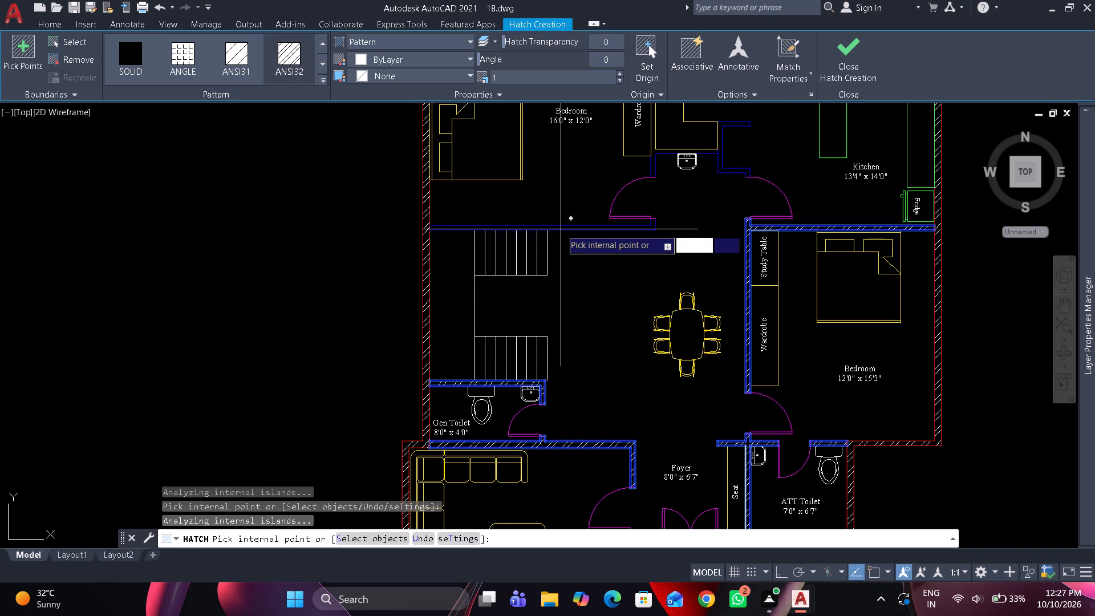
click(563, 228)
scroll(566, 179, down, 1)
middle_drag(566, 179, 545, 362)
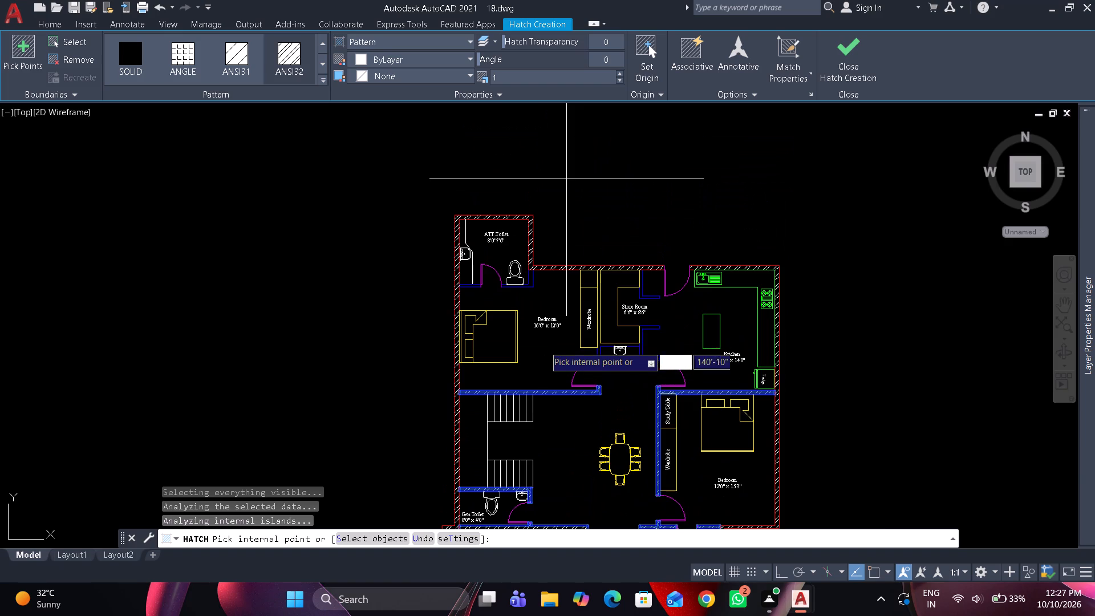
scroll(536, 326, up, 2)
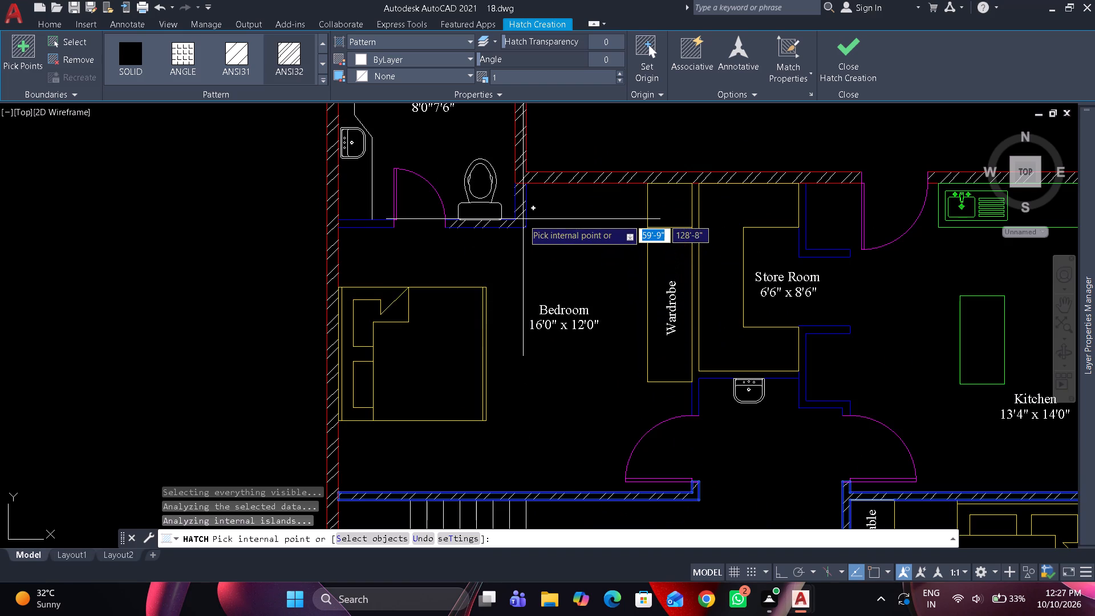
click(523, 219)
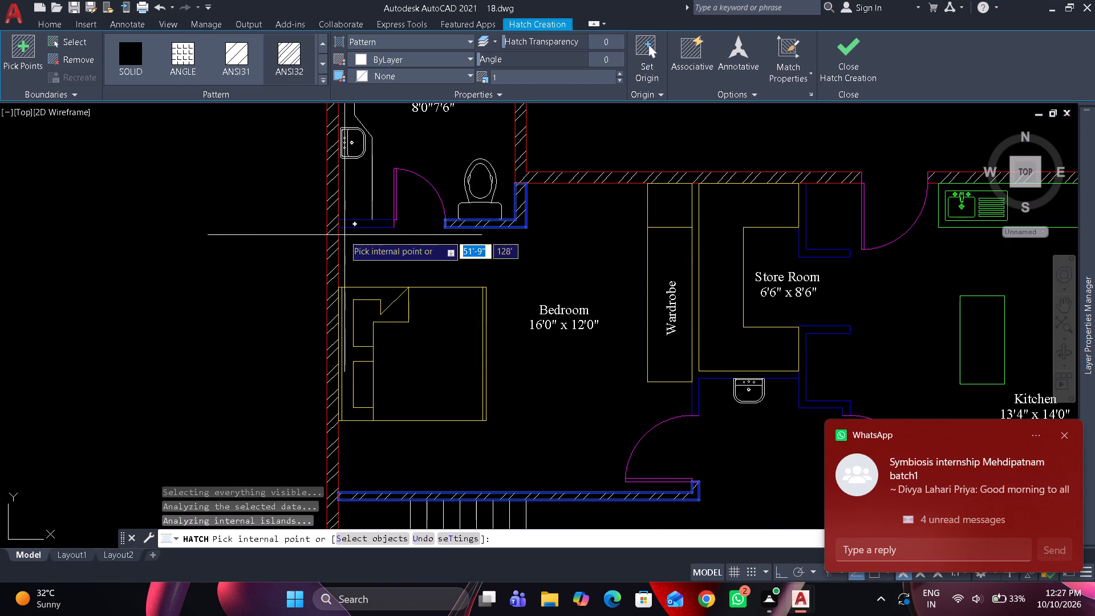
click(354, 223)
Hatch the walls around the store room and the washbasin recess below it with ANSI32, and finish the hatch.
scroll(420, 262, down, 2)
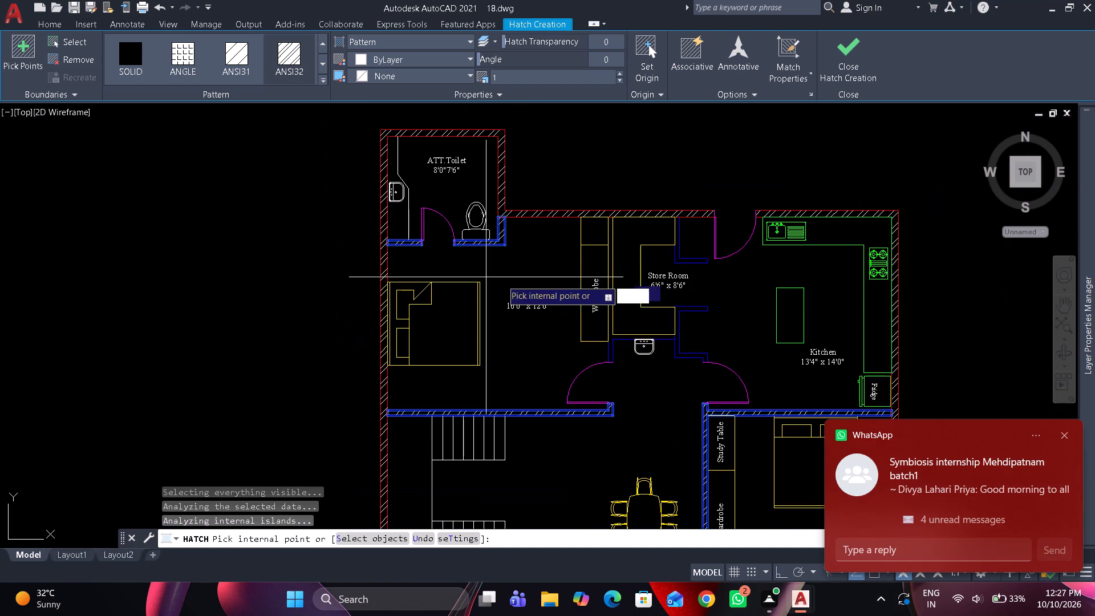
scroll(704, 352, up, 1)
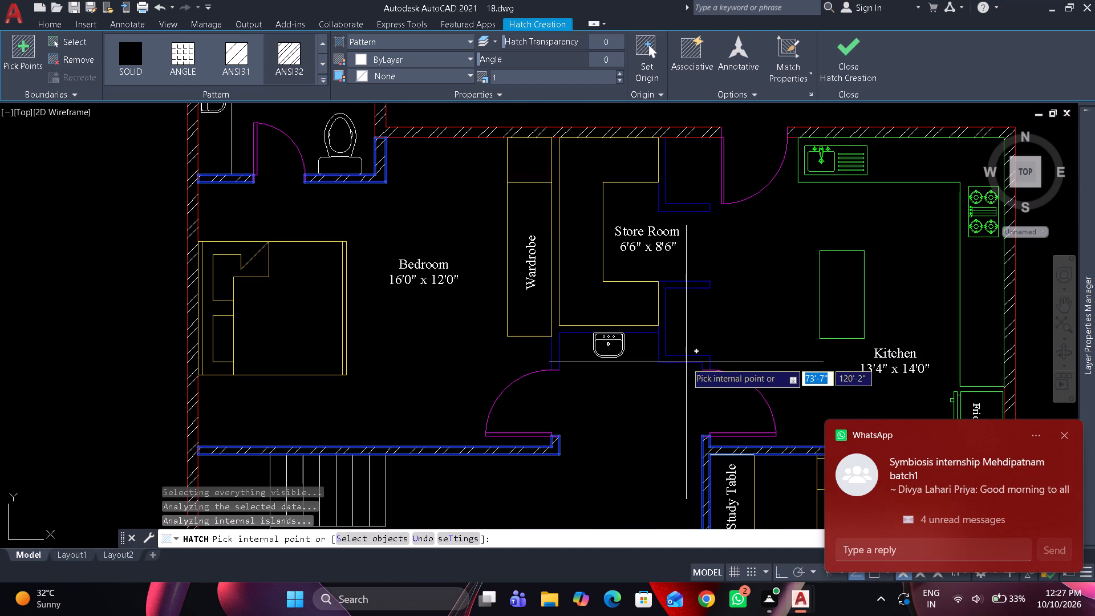
scroll(684, 361, up, 2)
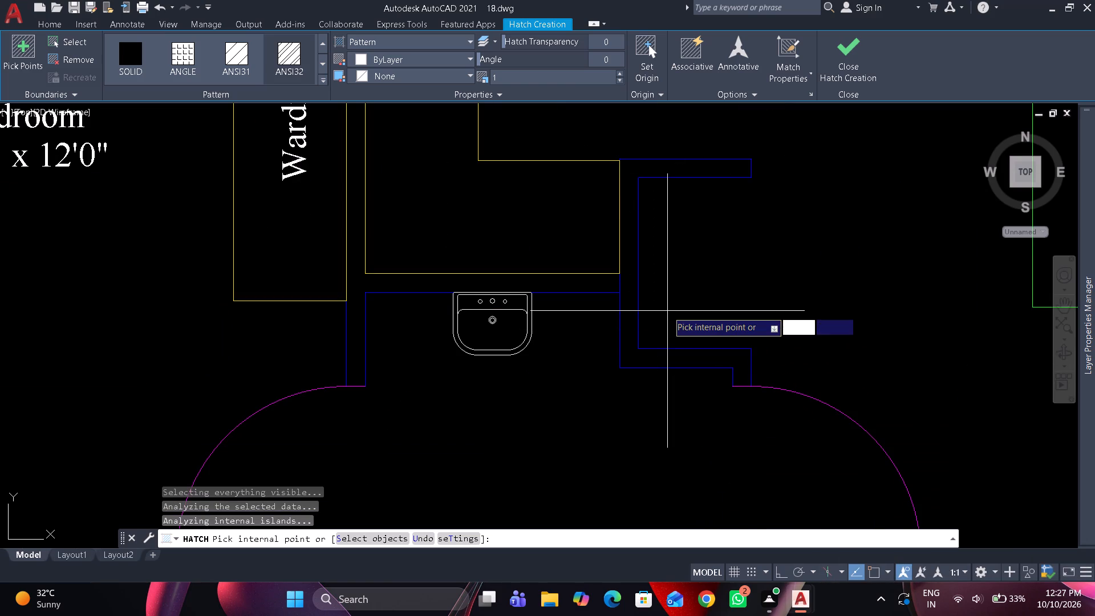
click(634, 339)
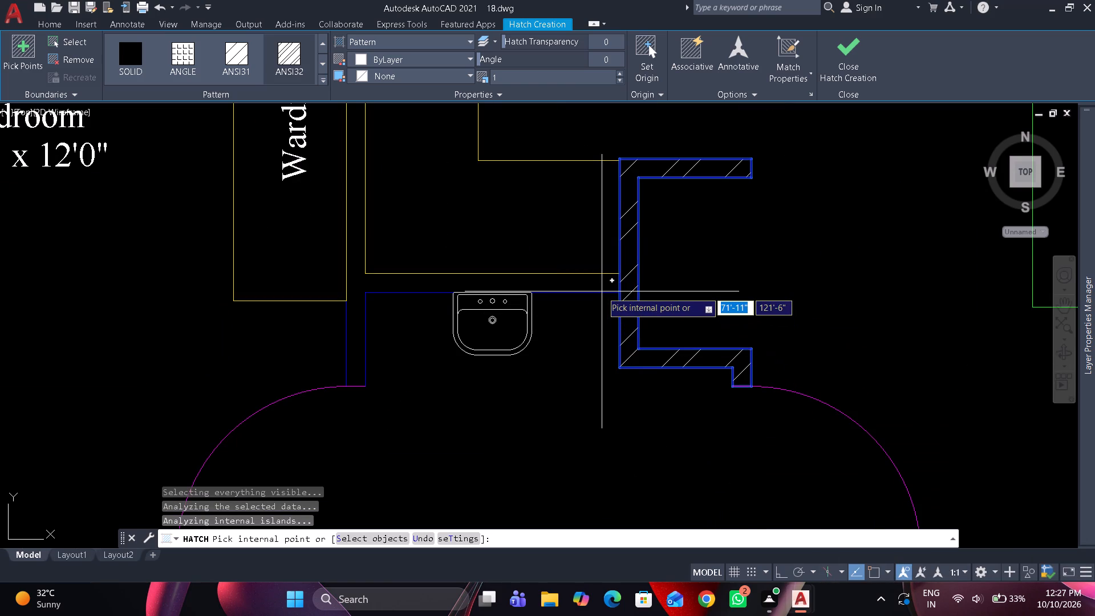
click(601, 290)
scroll(601, 290, down, 2)
middle_drag(599, 318, 577, 455)
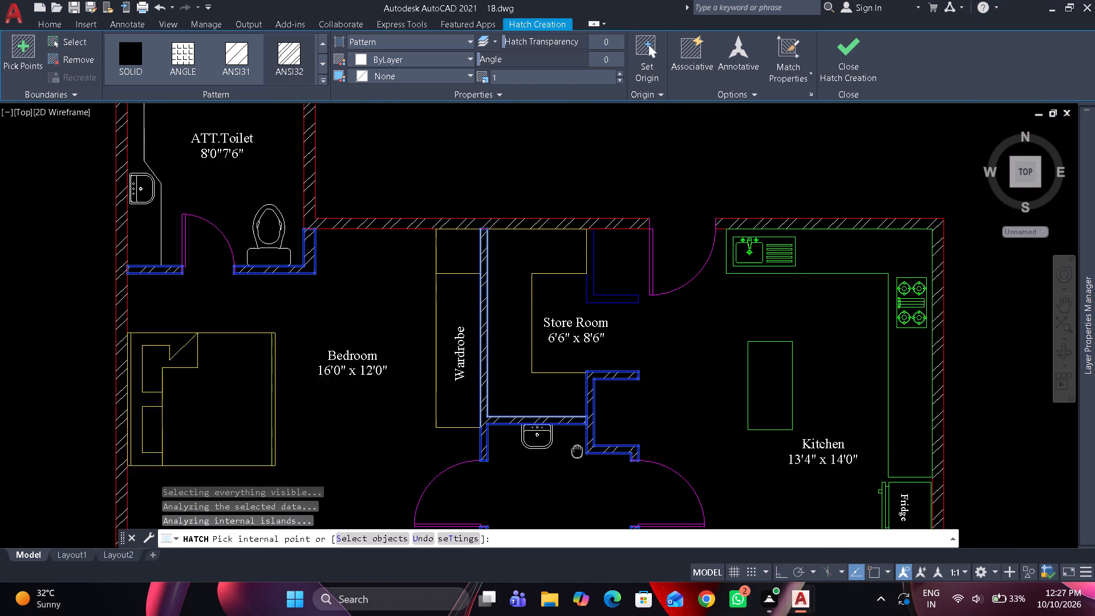
middle_drag(577, 455, 575, 461)
click(611, 311)
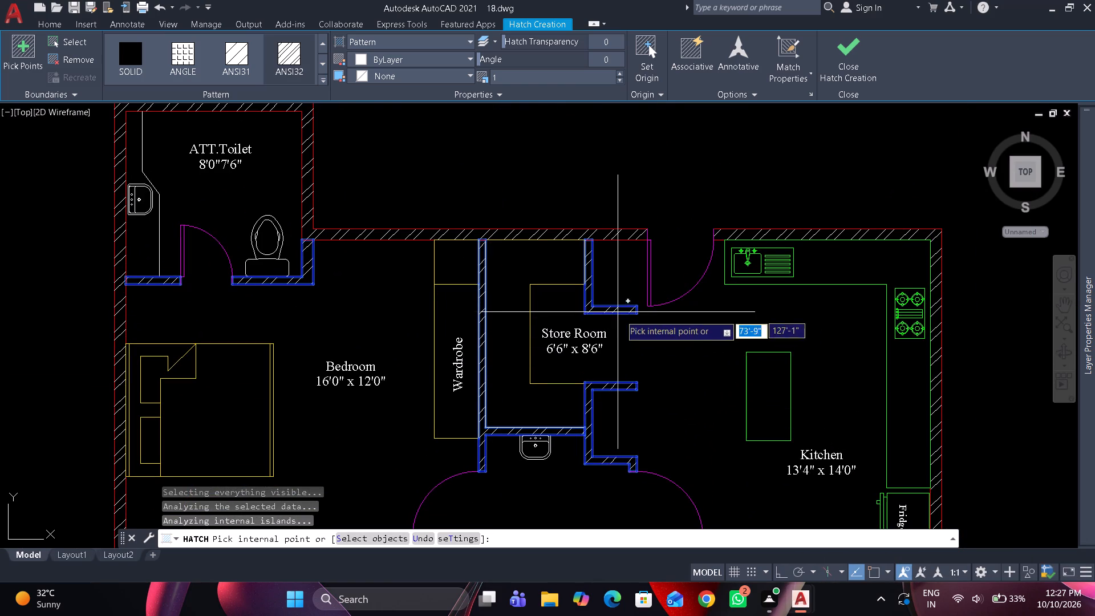
scroll(624, 321, down, 2)
middle_drag(627, 329, 591, 264)
key(space)
Trim the leftover wall line where the wall behind the washbasin meets the store room's kitchen-side wall.
scroll(585, 310, up, 3)
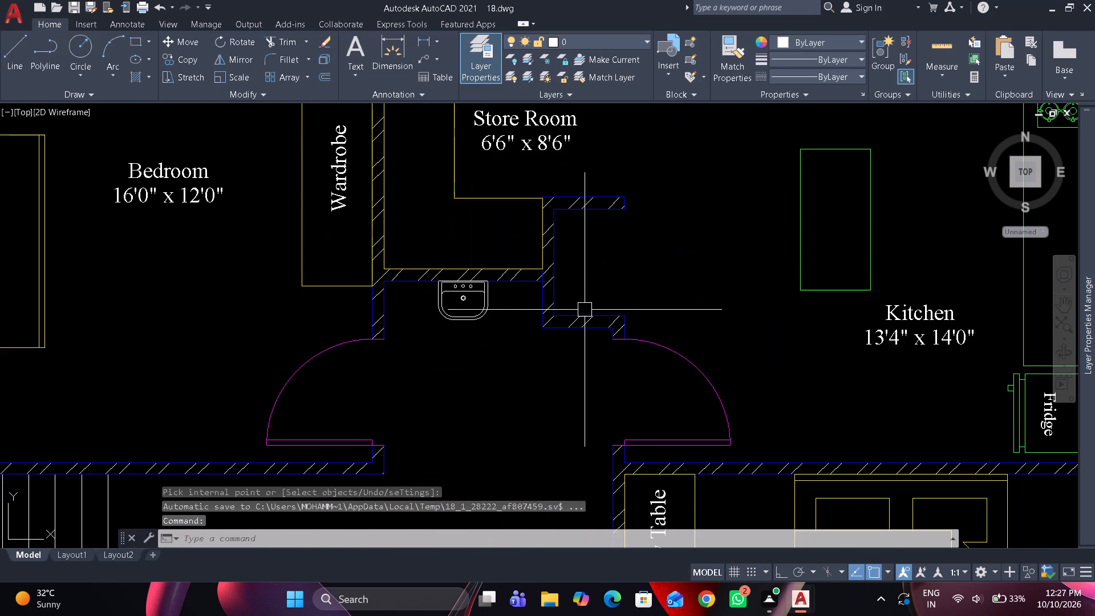
scroll(554, 293, up, 2)
text(tr)
key(space)
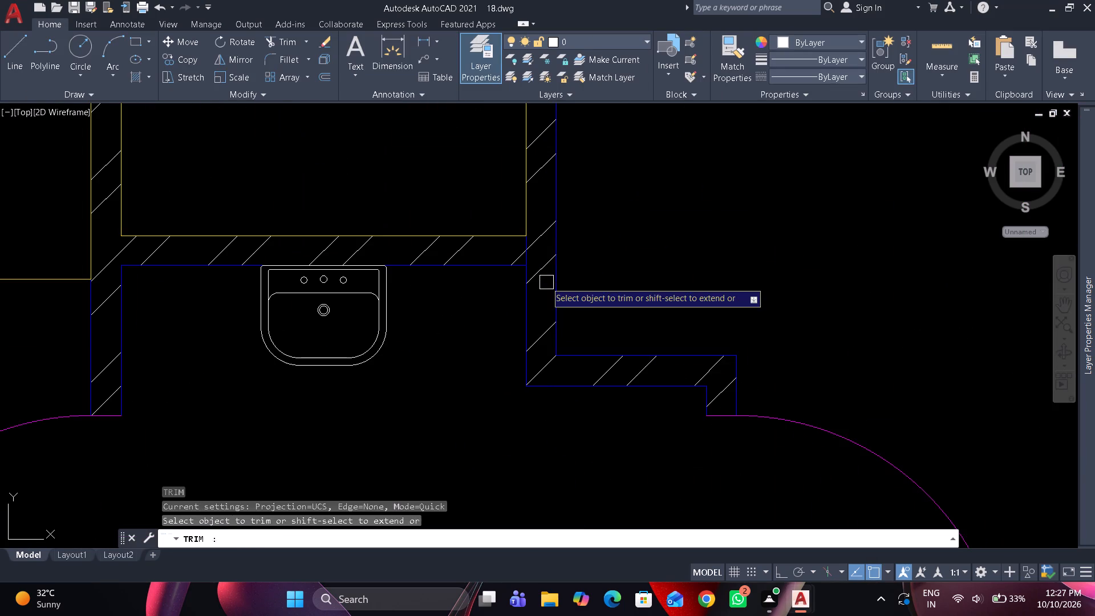
scroll(535, 265, up, 3)
click(516, 252)
key(space)
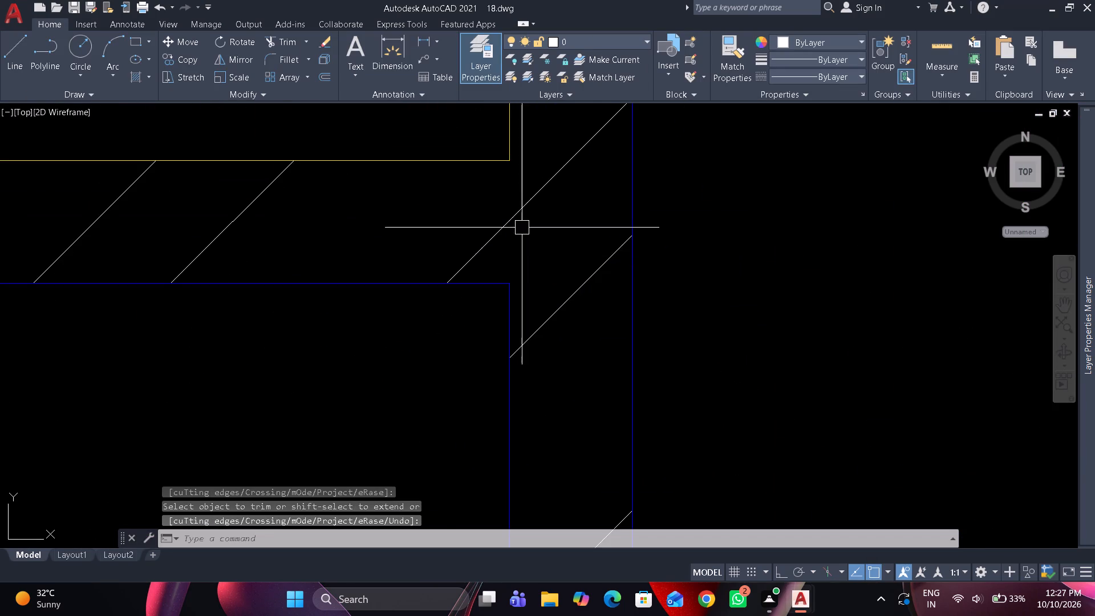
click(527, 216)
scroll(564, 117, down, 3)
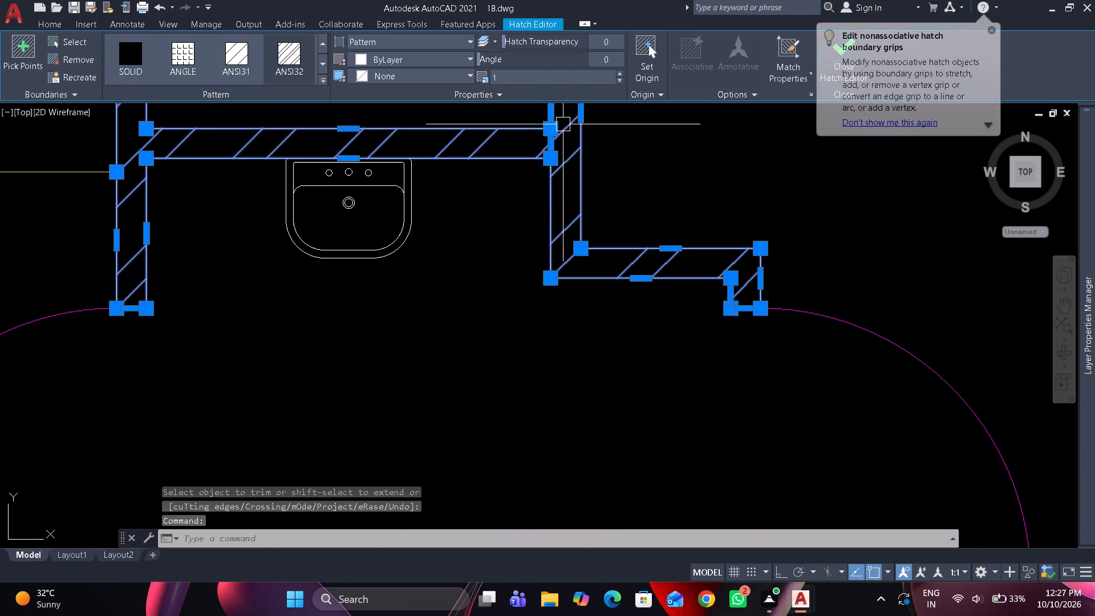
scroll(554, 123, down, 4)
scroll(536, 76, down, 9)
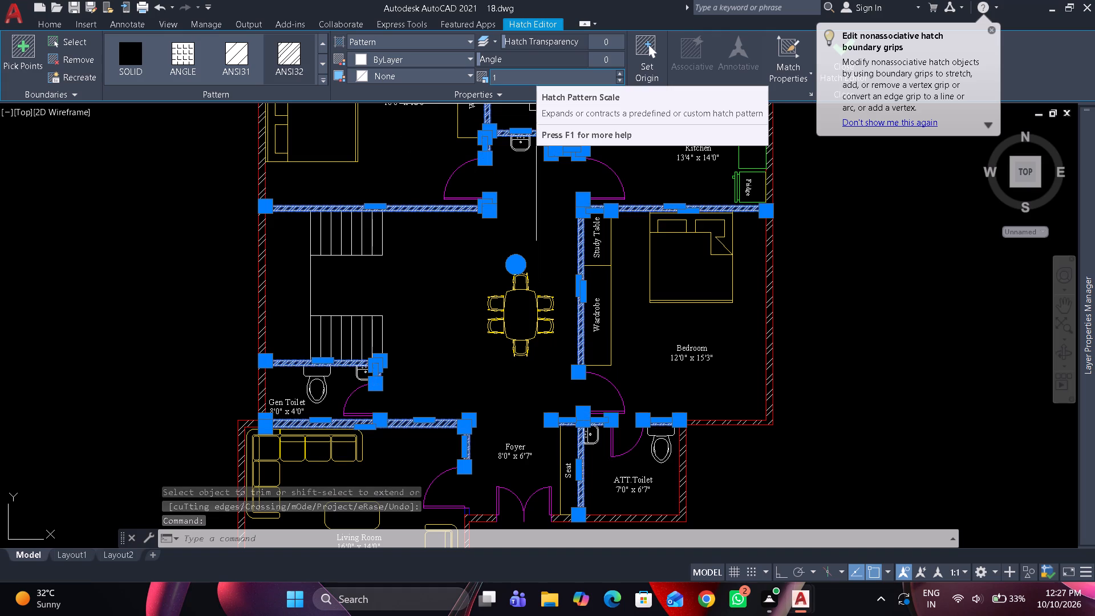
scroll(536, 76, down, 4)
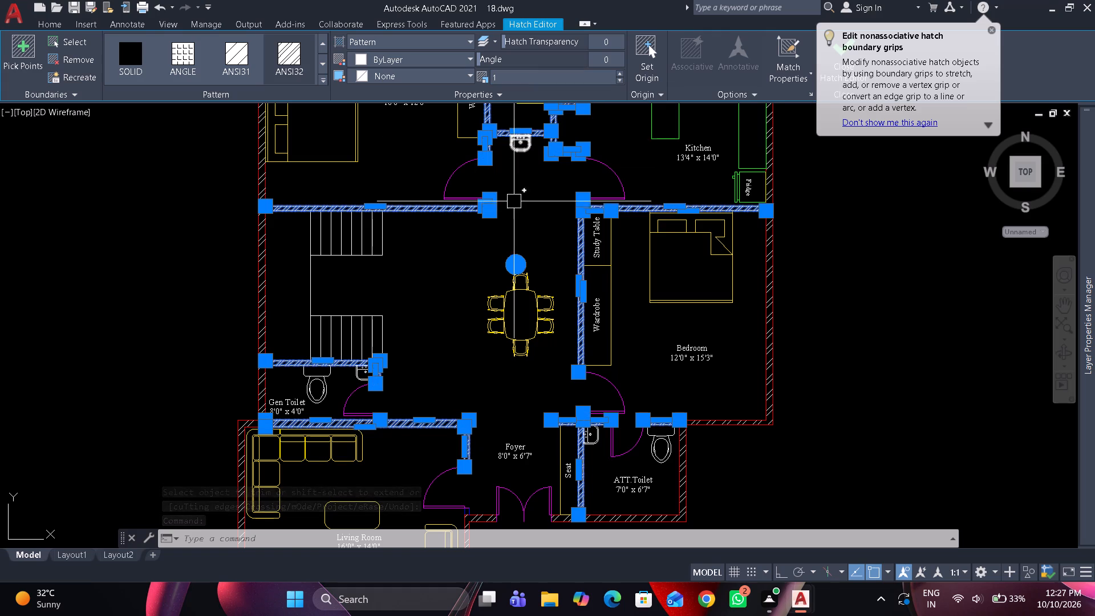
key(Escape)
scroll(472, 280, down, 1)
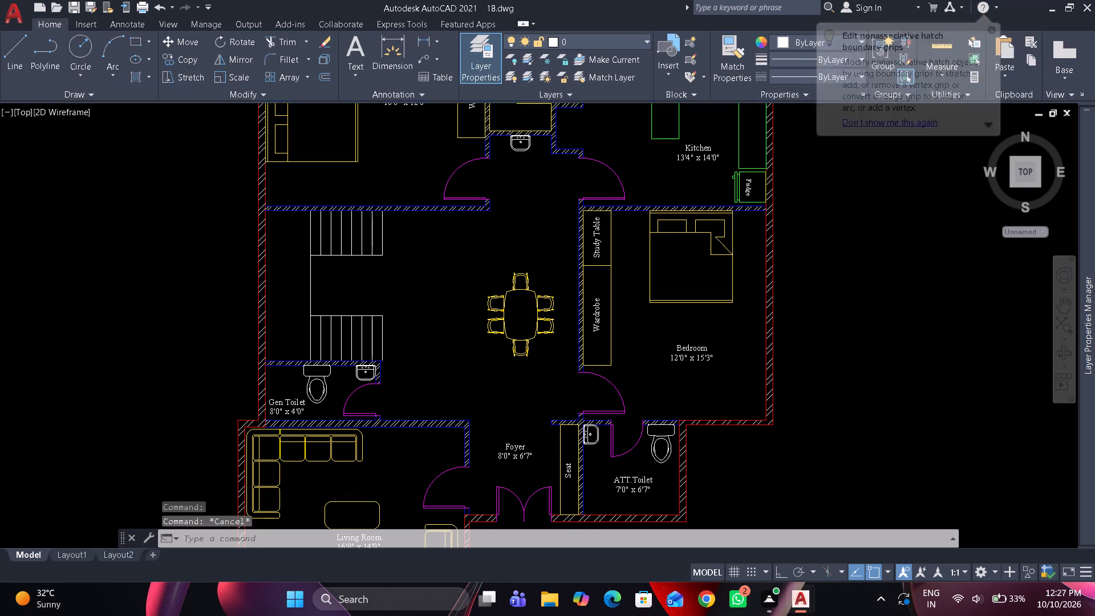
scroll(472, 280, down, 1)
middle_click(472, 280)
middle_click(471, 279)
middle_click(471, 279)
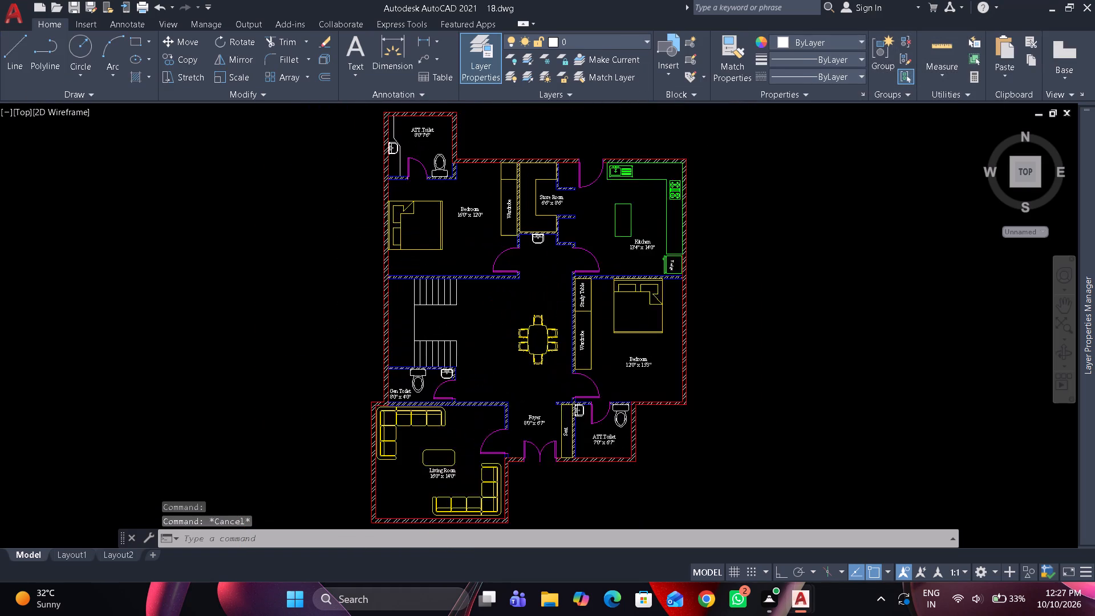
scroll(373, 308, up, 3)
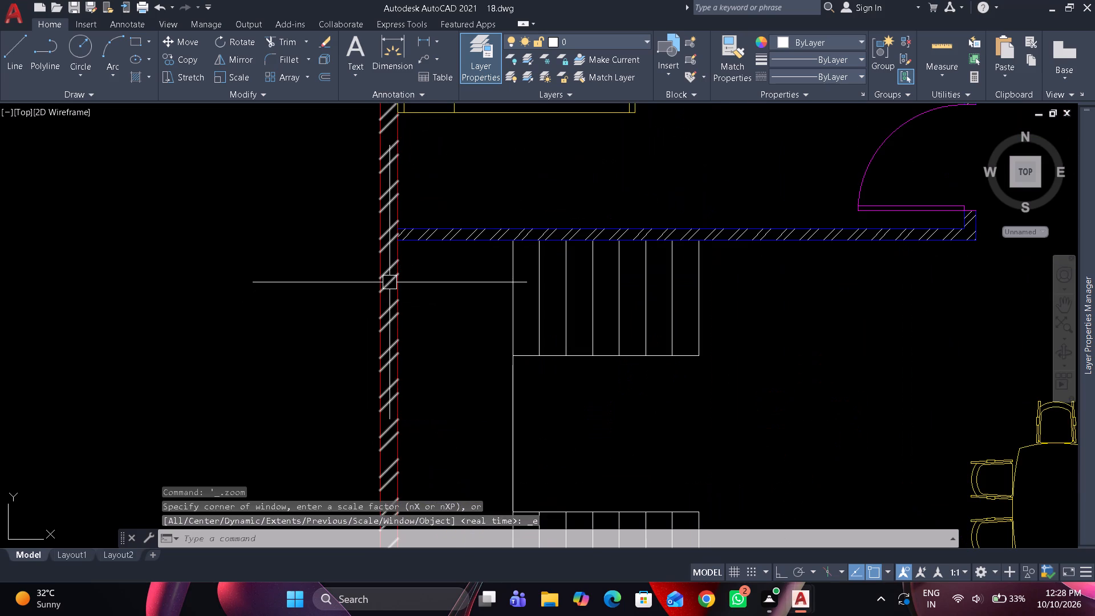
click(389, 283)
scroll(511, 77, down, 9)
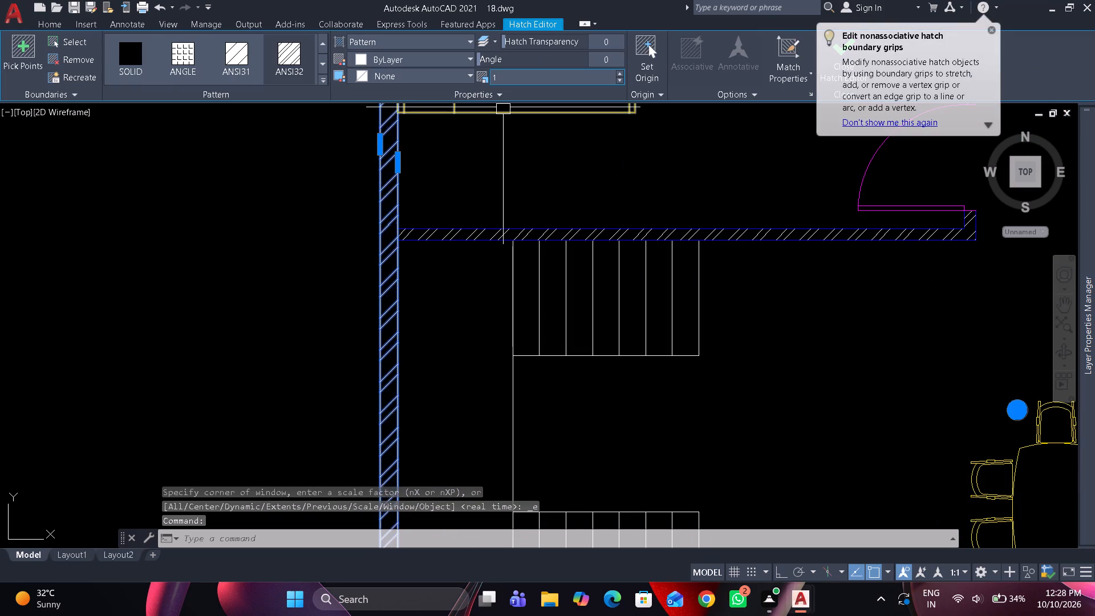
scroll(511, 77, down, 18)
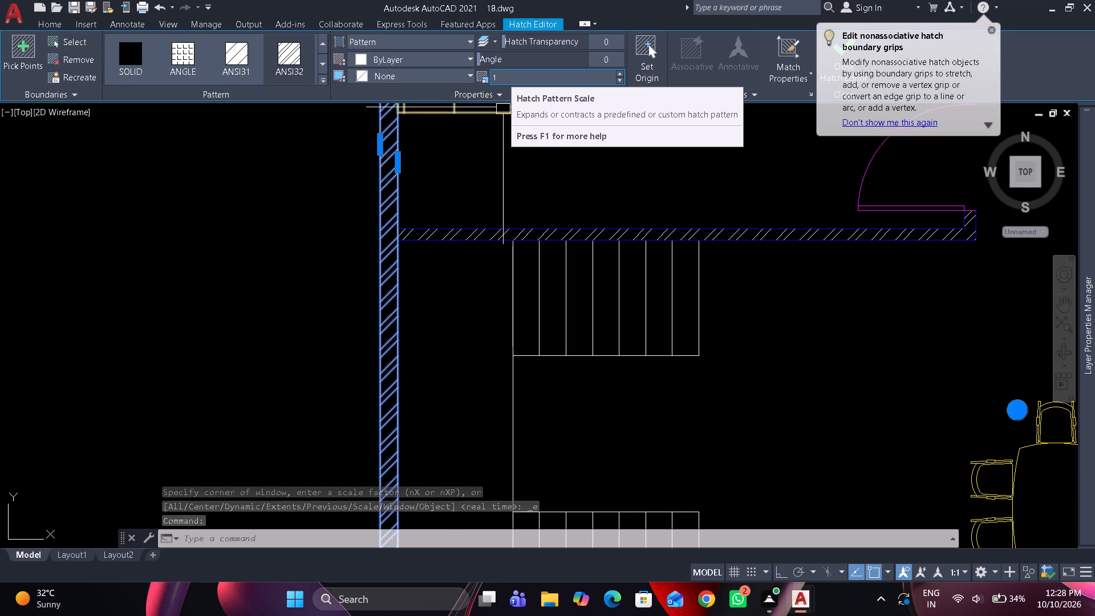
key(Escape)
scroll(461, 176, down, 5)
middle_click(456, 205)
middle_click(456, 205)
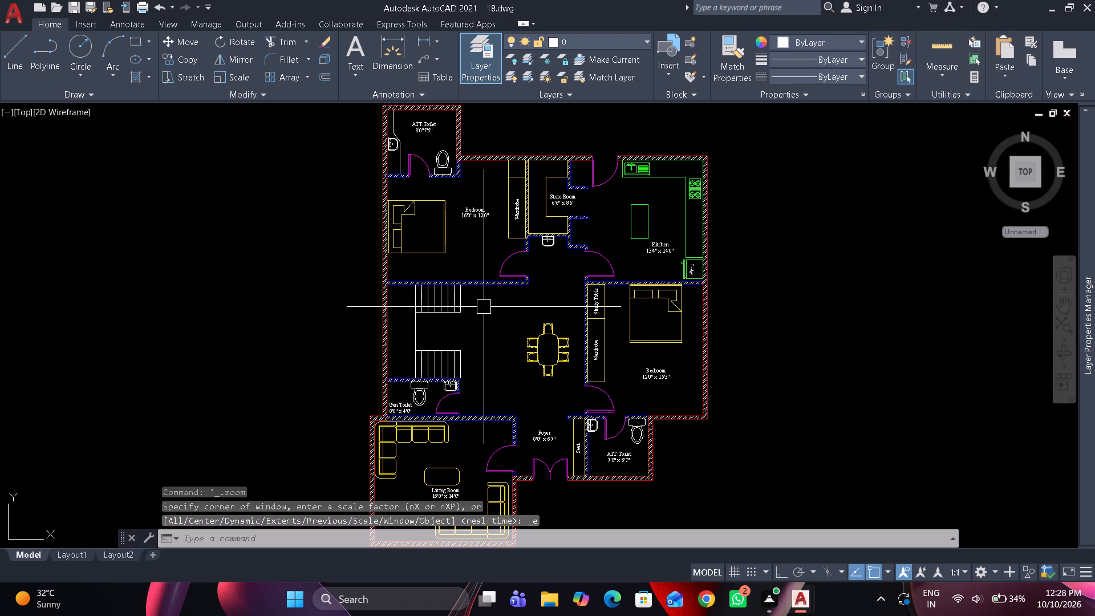
Save the drawing.
key(ctrl+s)
Set up a plot on A4 with Microsoft Print to PDF, centred and fitted to the paper.
middle_drag(495, 321, 489, 308)
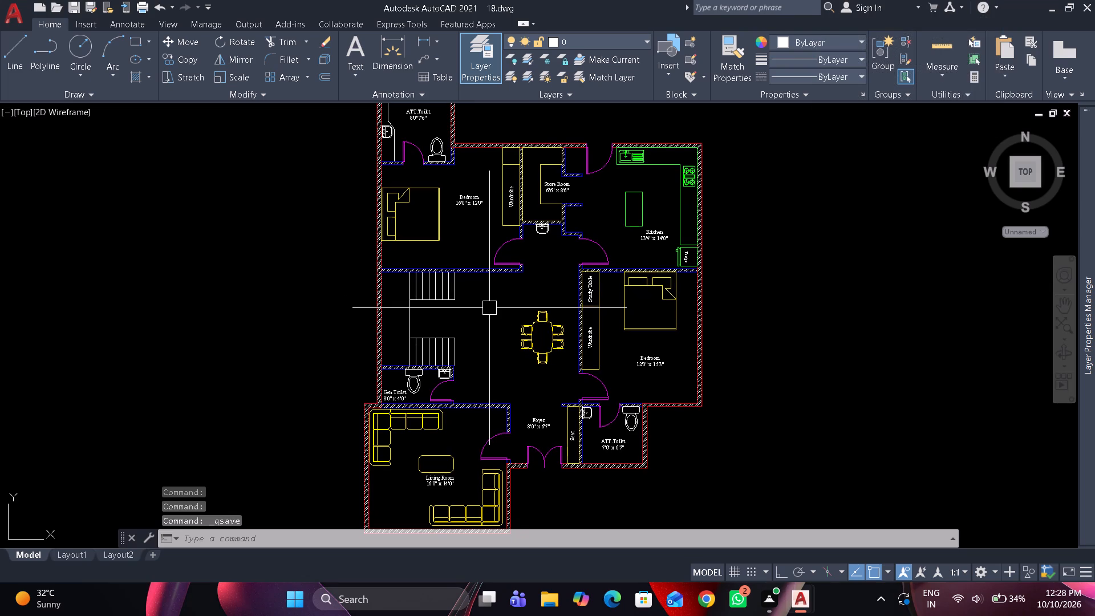
scroll(489, 307, down, 1)
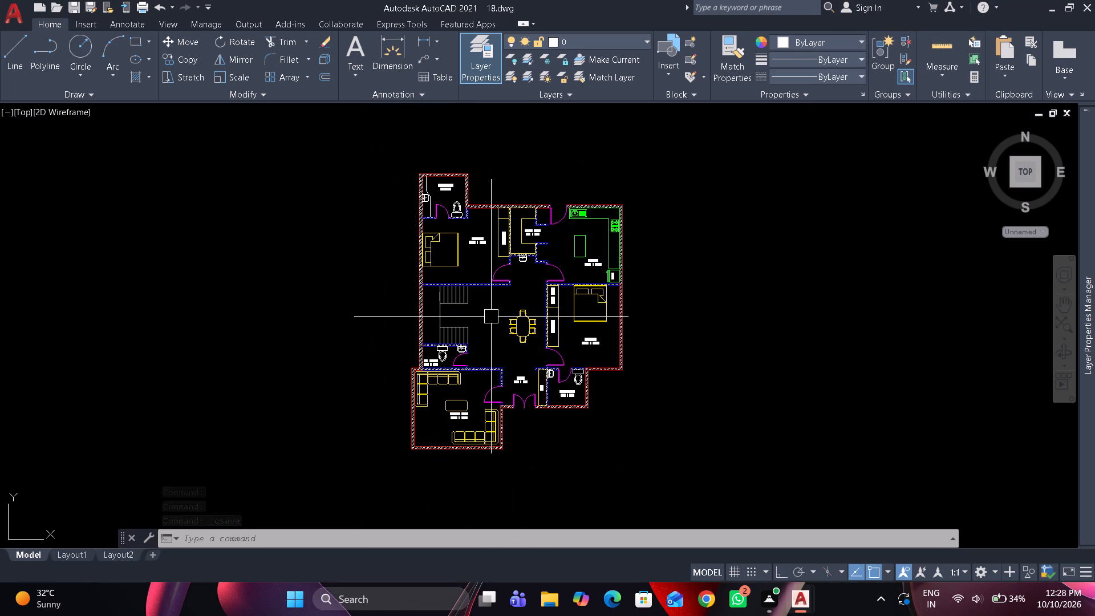
key(ctrl+p)
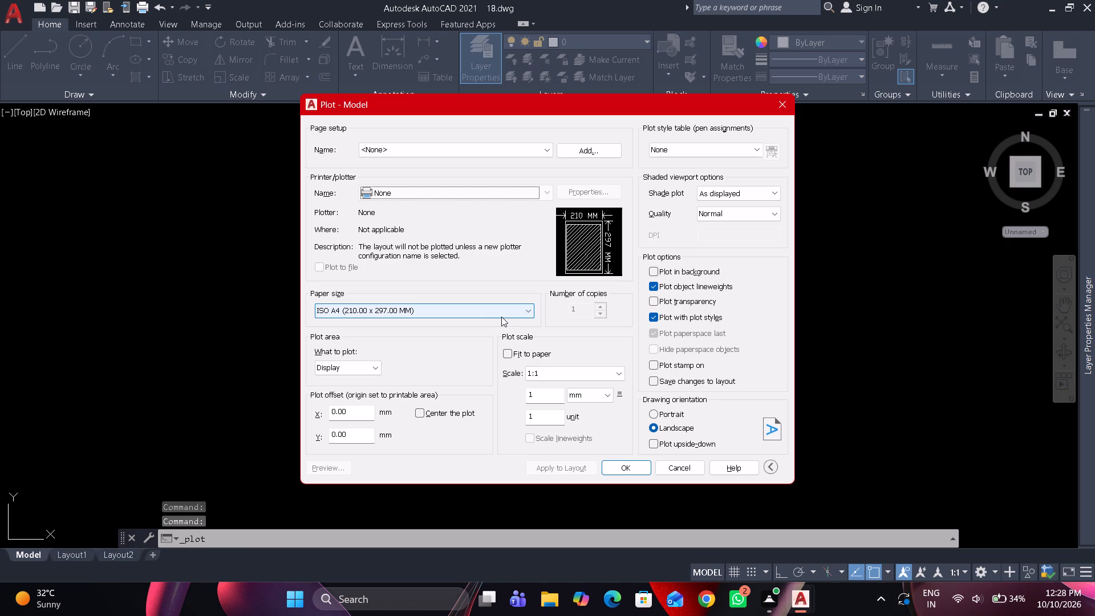
click(455, 195)
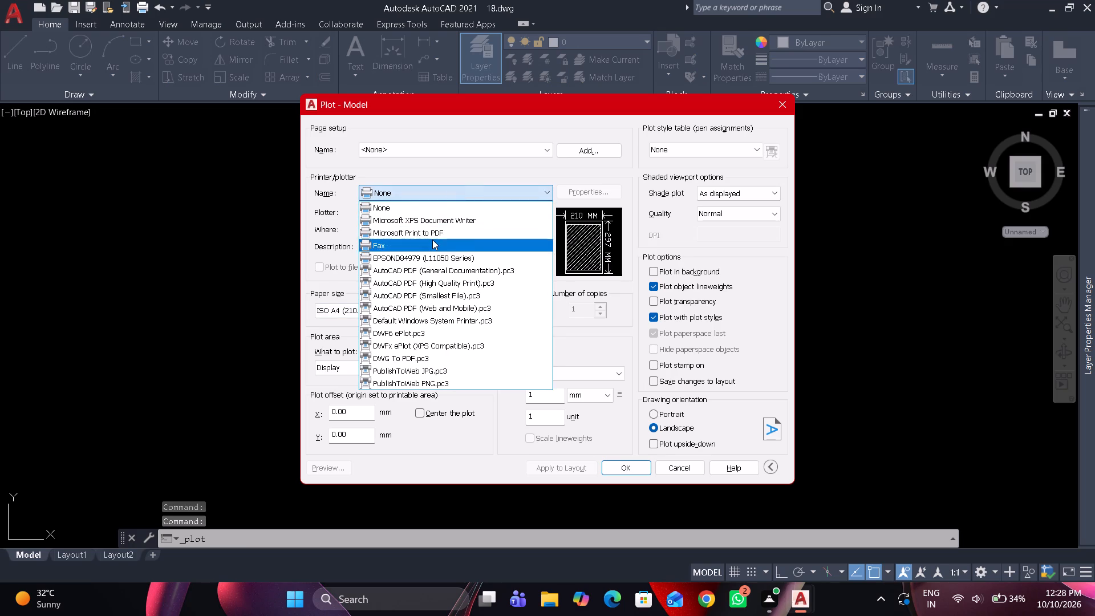
click(432, 231)
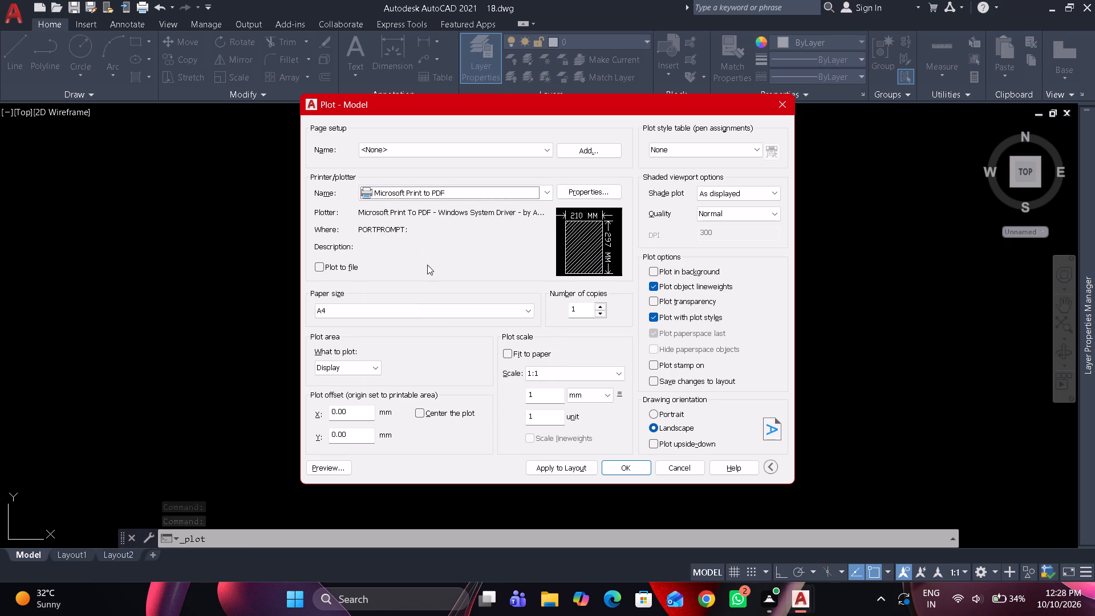
click(432, 413)
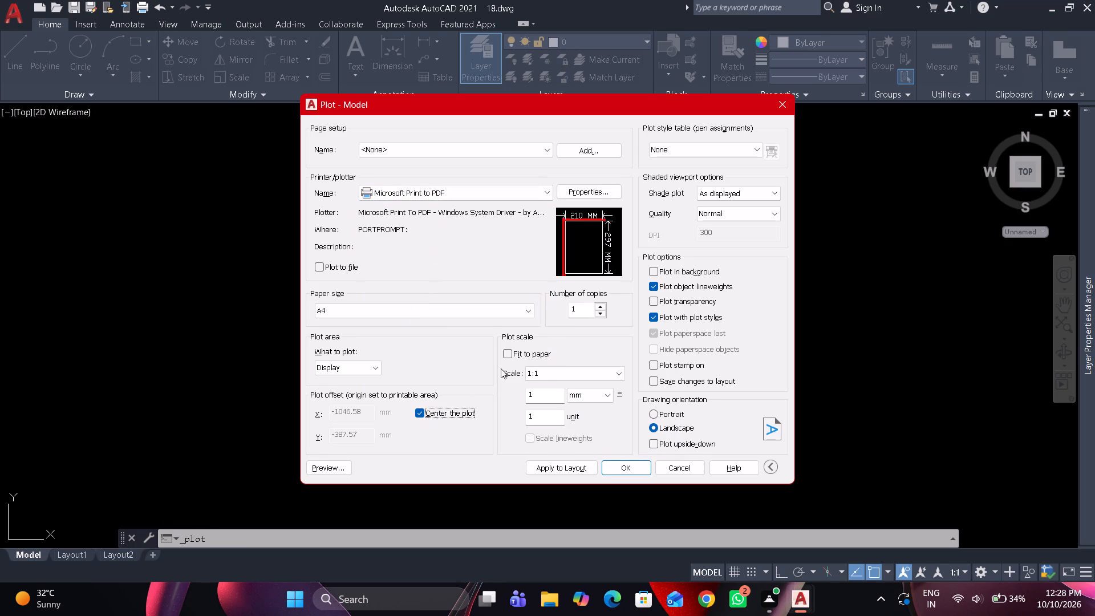
click(514, 351)
Set the plot area to a window enclosing the whole floor plan and preview the plot.
click(346, 375)
click(345, 374)
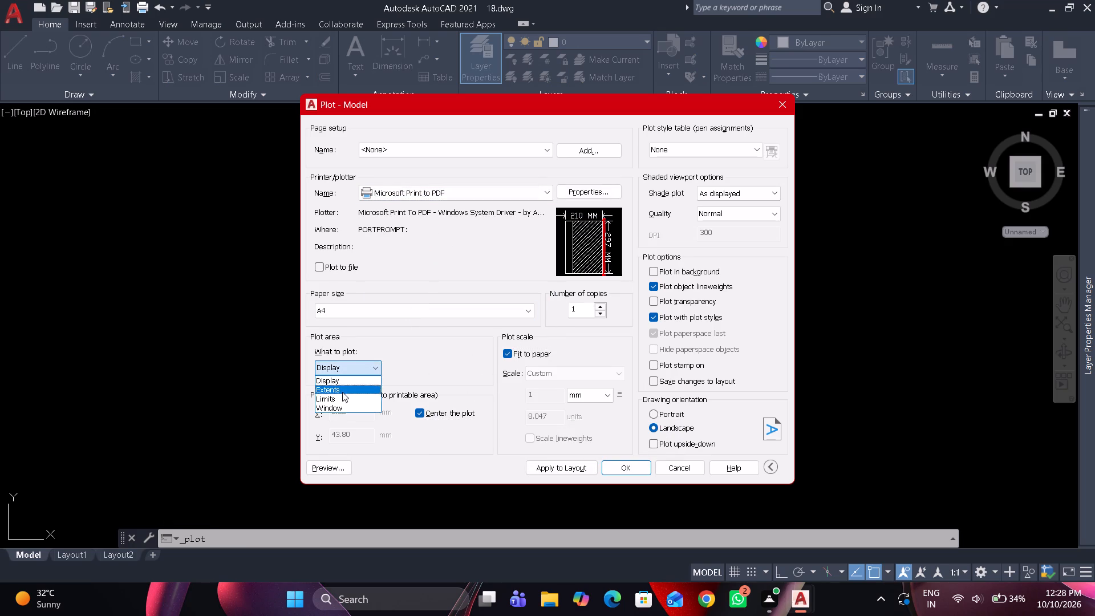
click(342, 404)
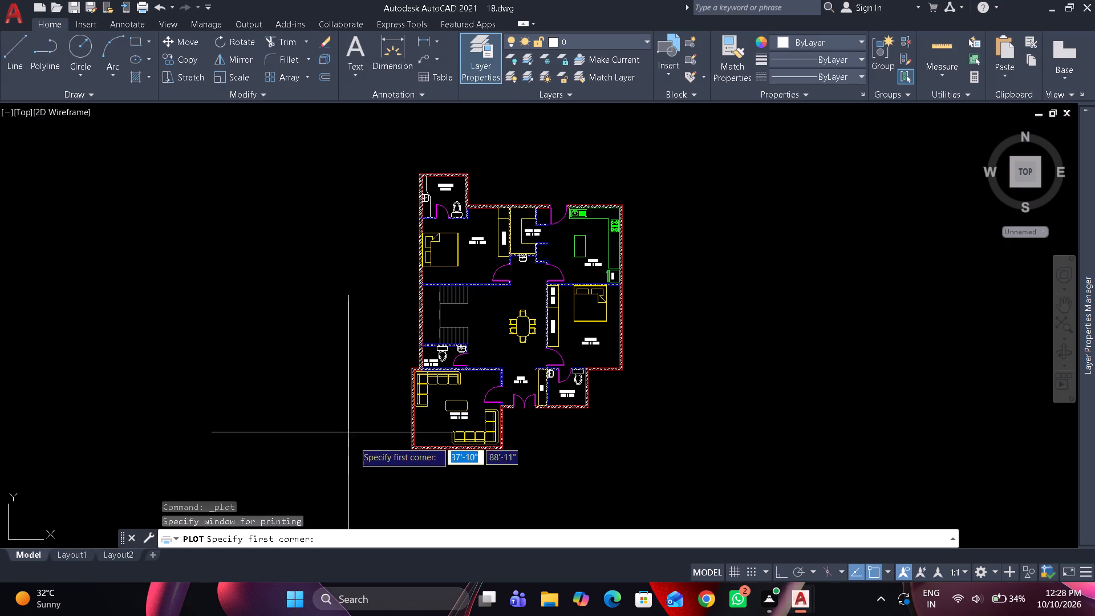
scroll(394, 460, up, 2)
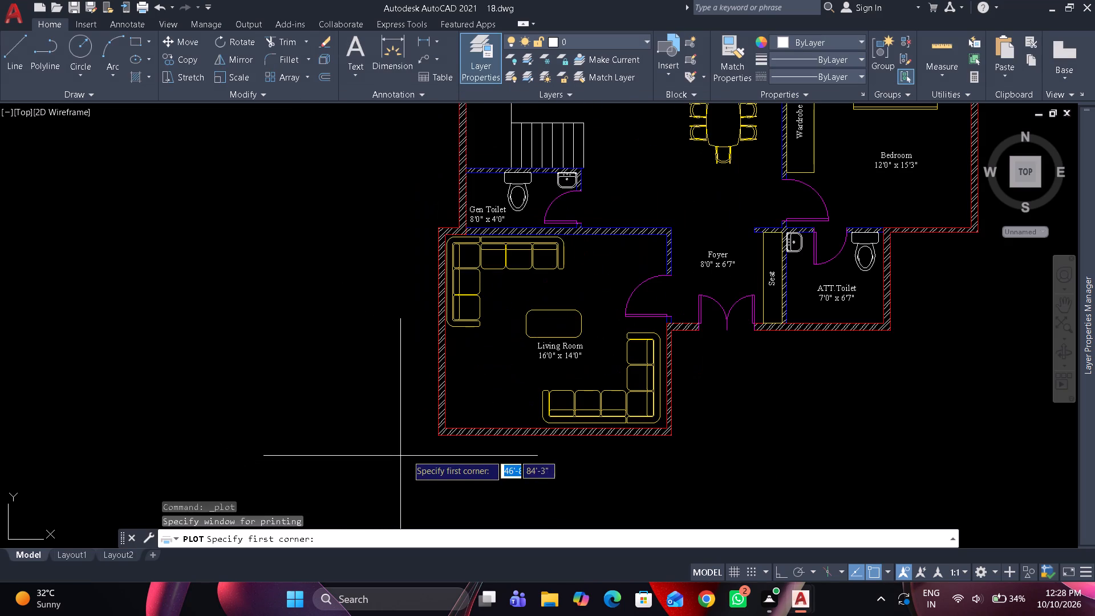
click(419, 452)
scroll(419, 452, down, 3)
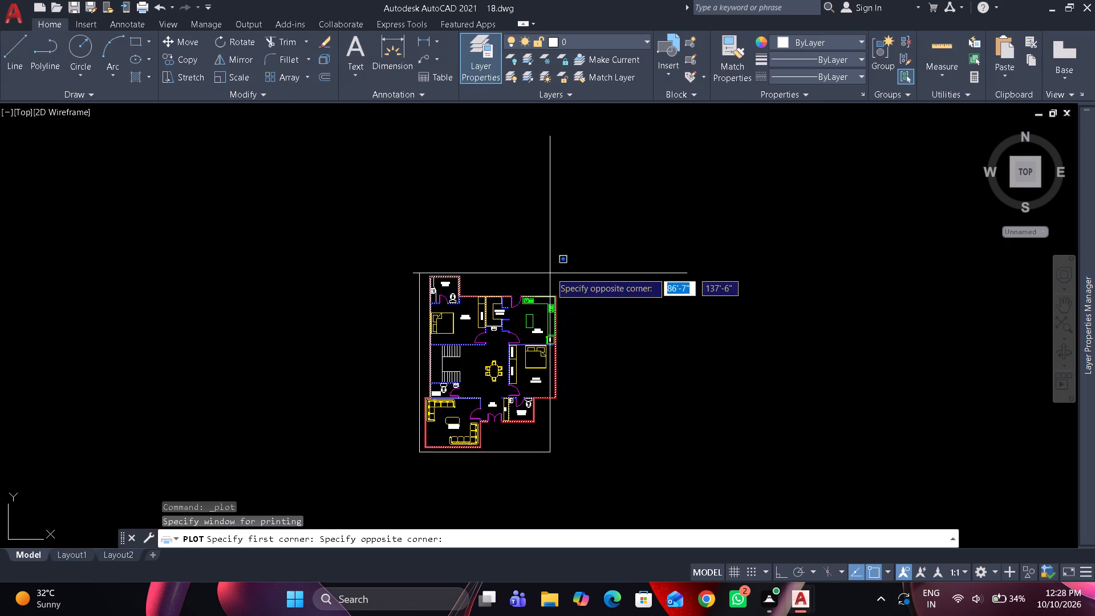
scroll(557, 270, up, 1)
click(567, 274)
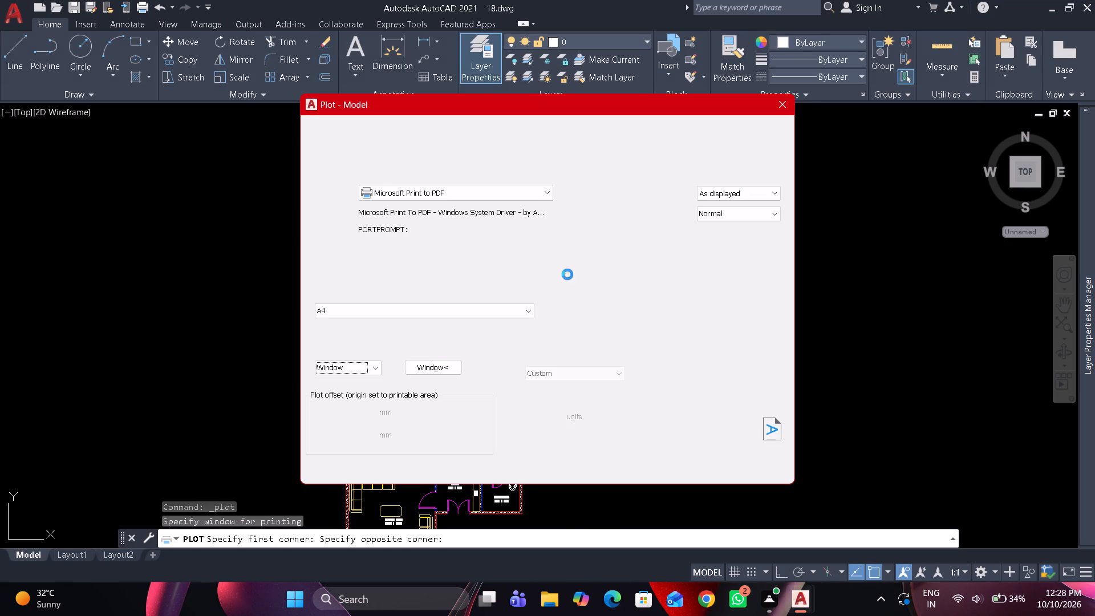
click(329, 467)
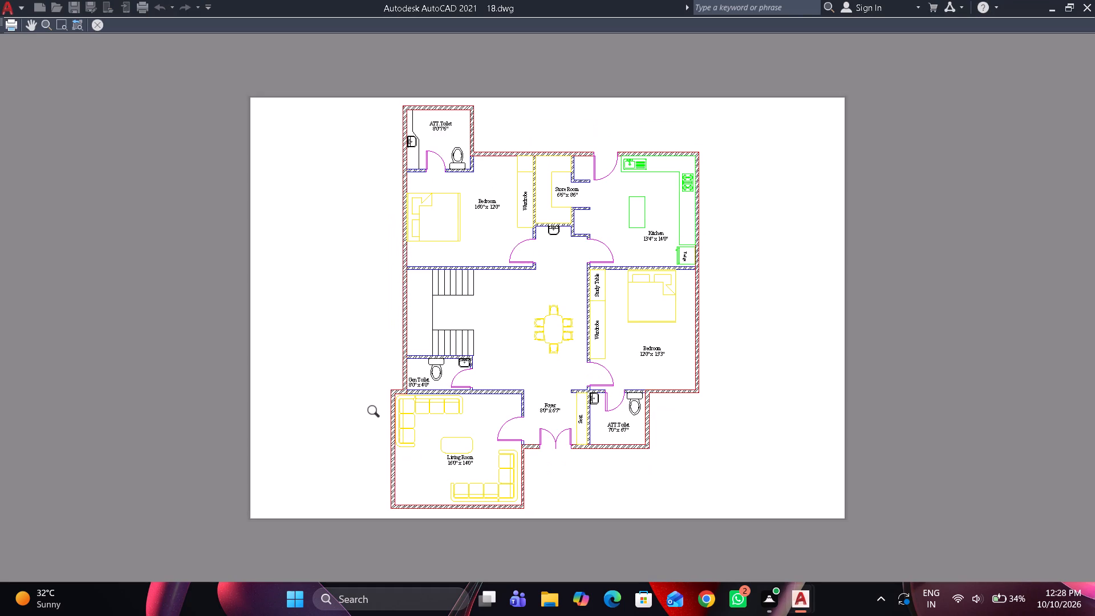
Change the plot's drawing orientation to portrait and preview the plot.
key(Escape)
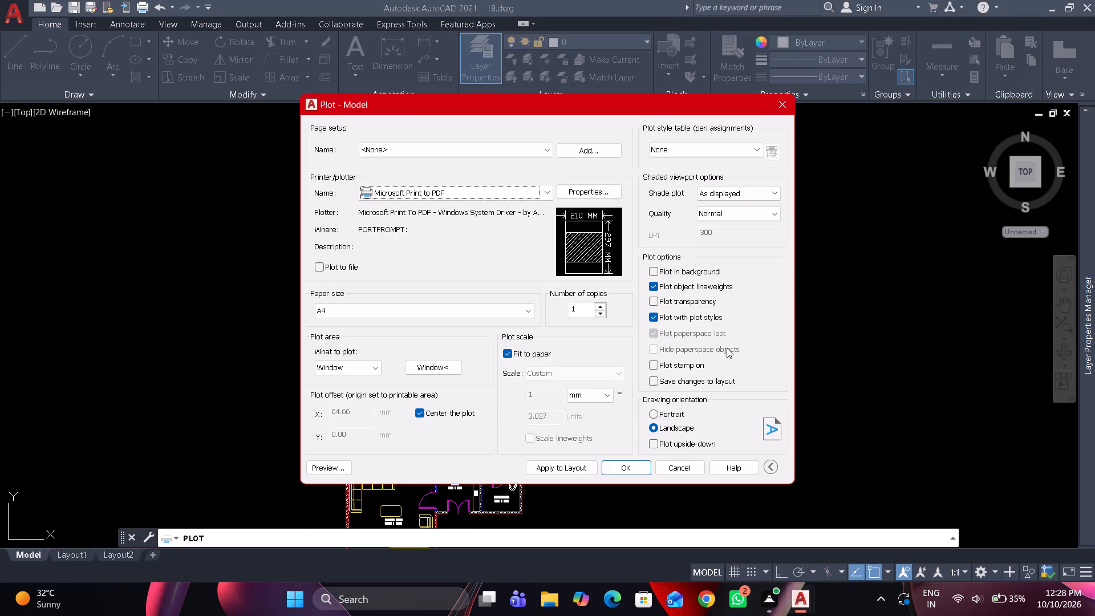
click(655, 414)
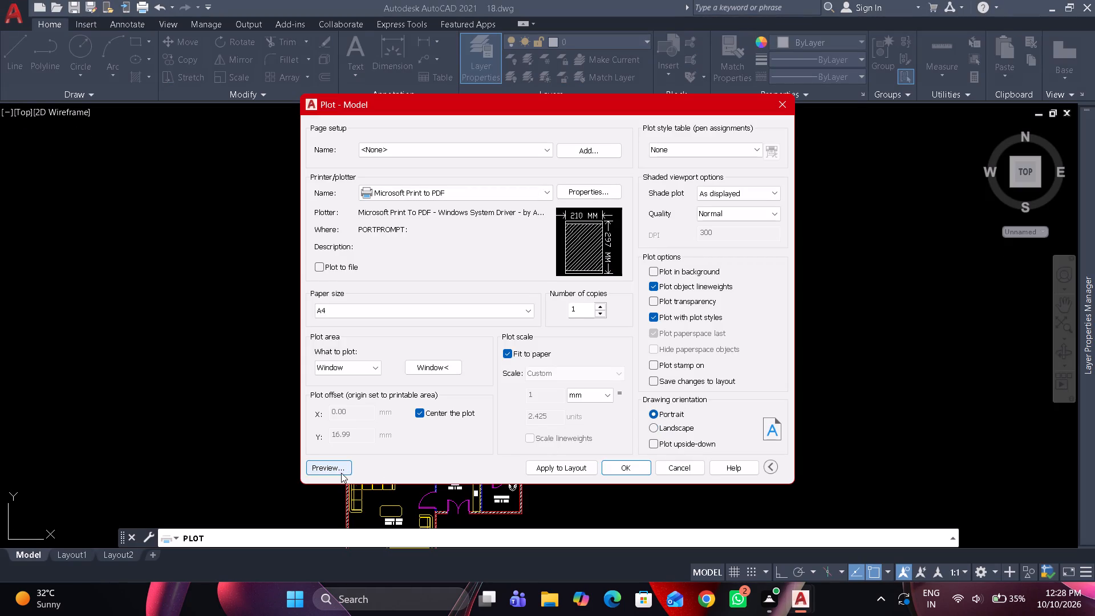
click(340, 472)
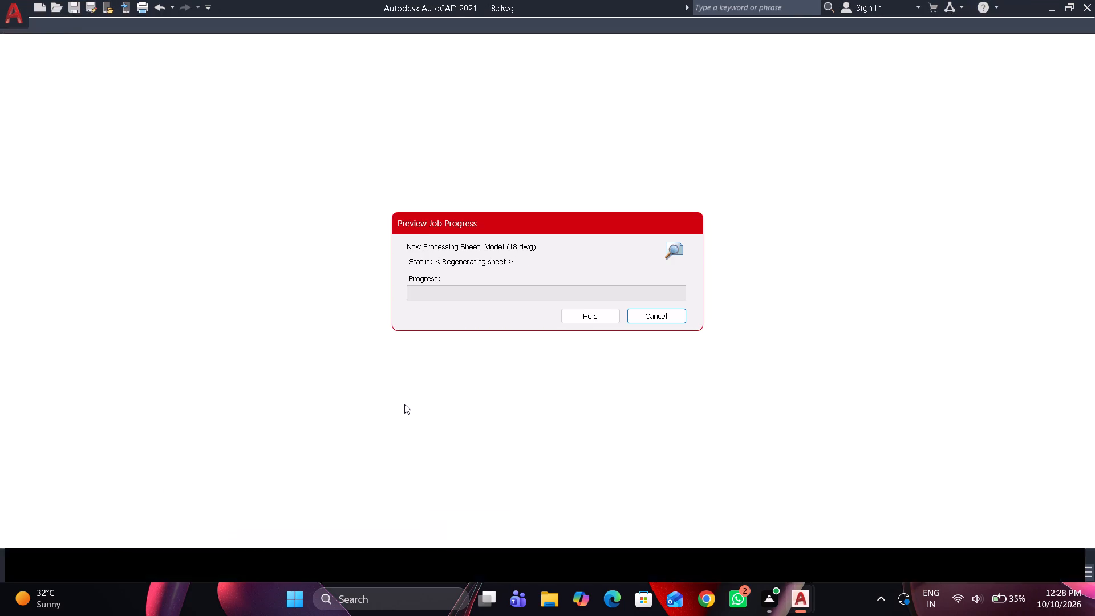
key(Escape)
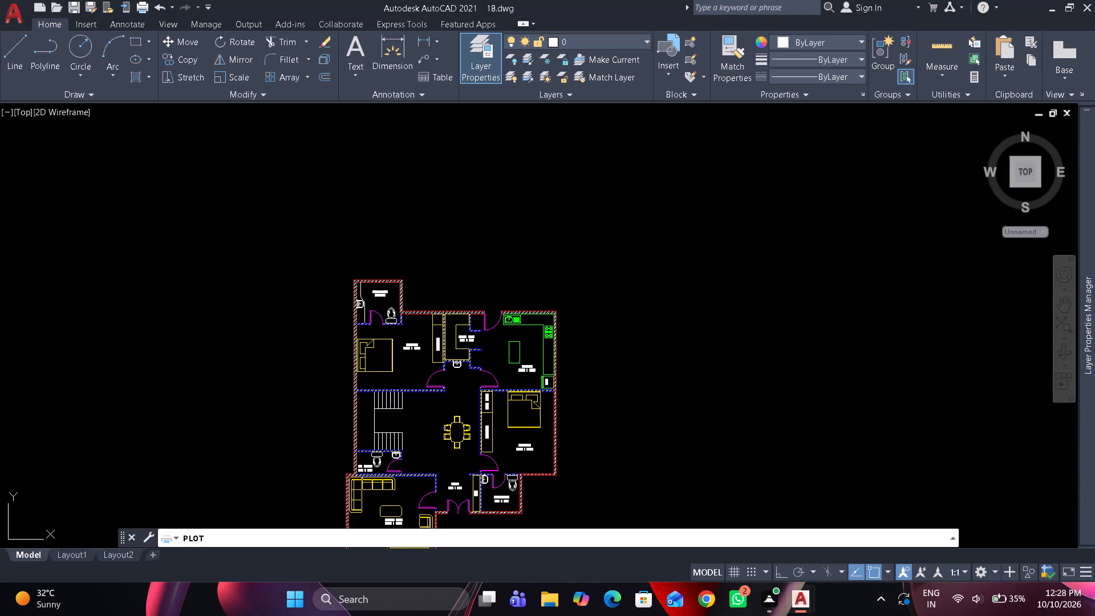
Plot the floor plan to a PDF file named 18 in the WFH folder.
click(614, 465)
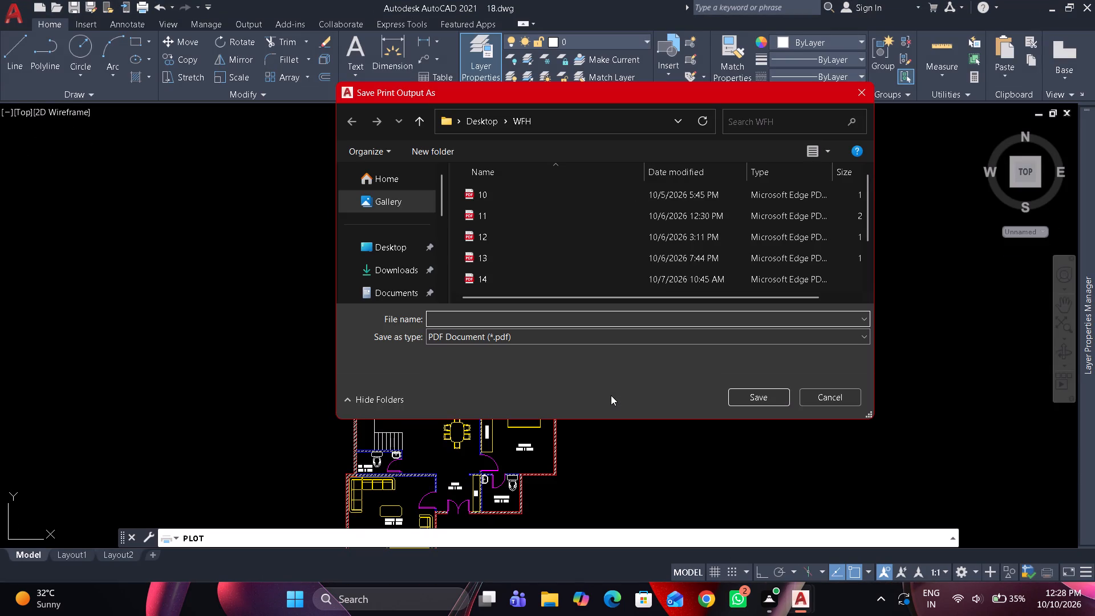
text(18)
key(Return)
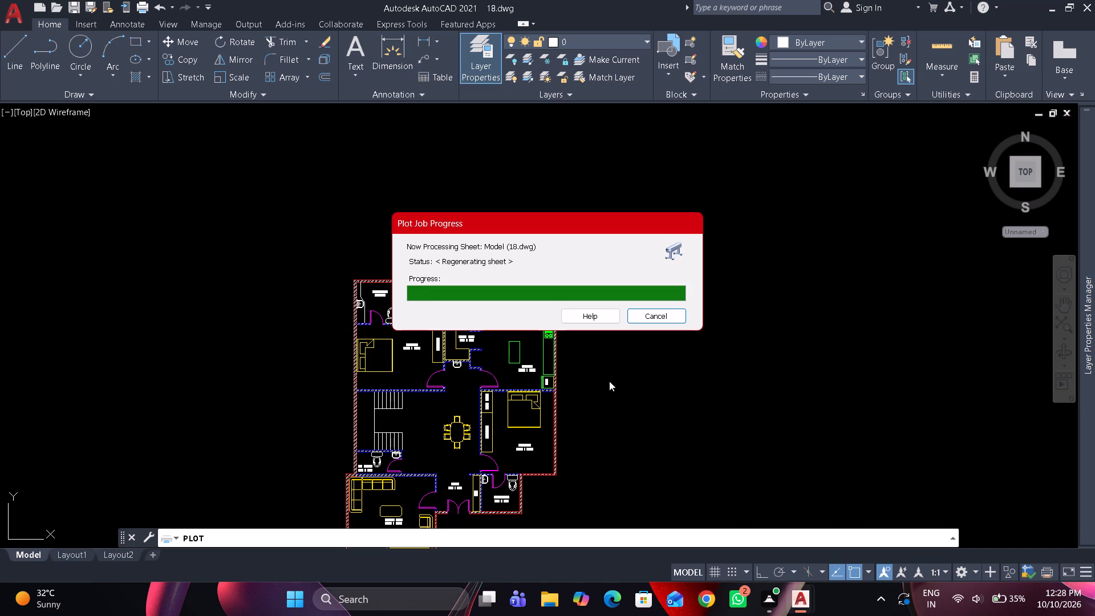
Save the drawing with the whole floor plan fitted in view.
key(z)
key(space)
text(e)
key(space)
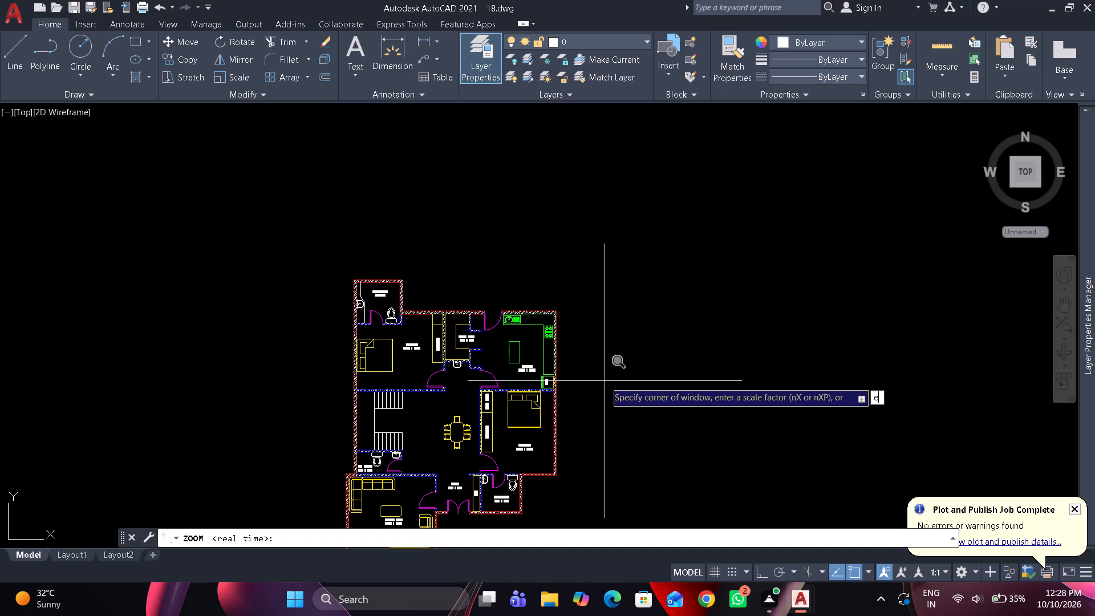
key(Escape)
key(Escape)
key(Escape)
key(Escape)
key(Escape)
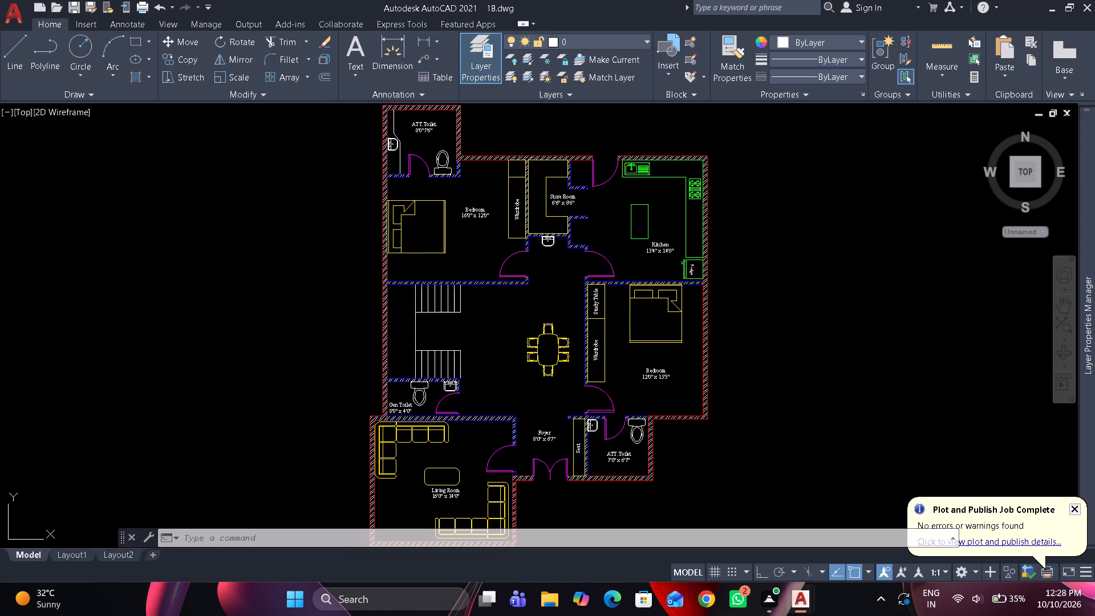
key(ctrl+s)
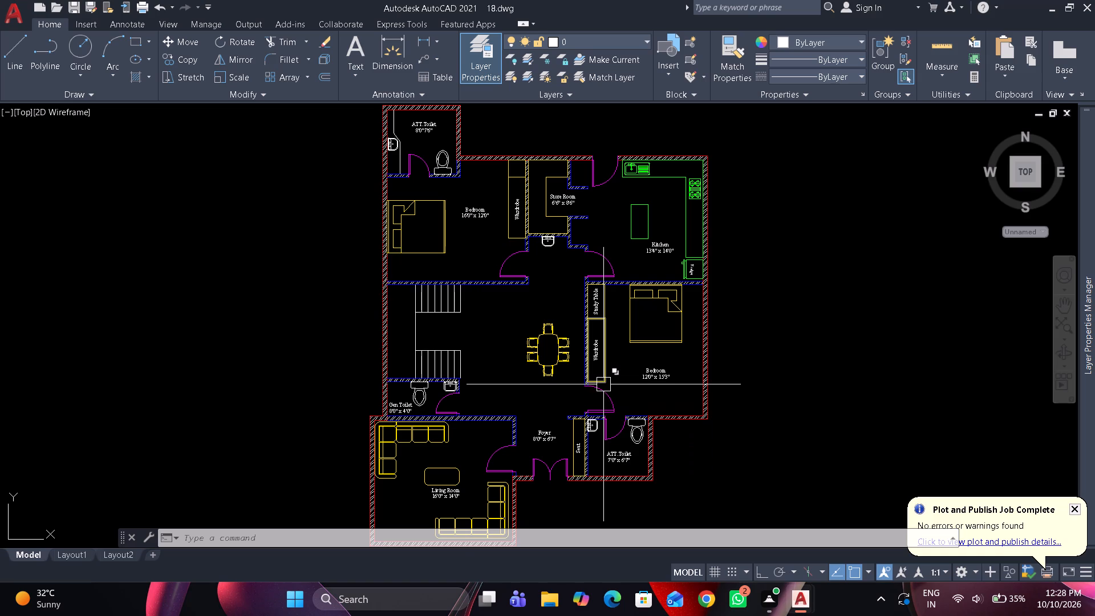
key(ctrl+9)
key(ctrl+9)
key(Escape)
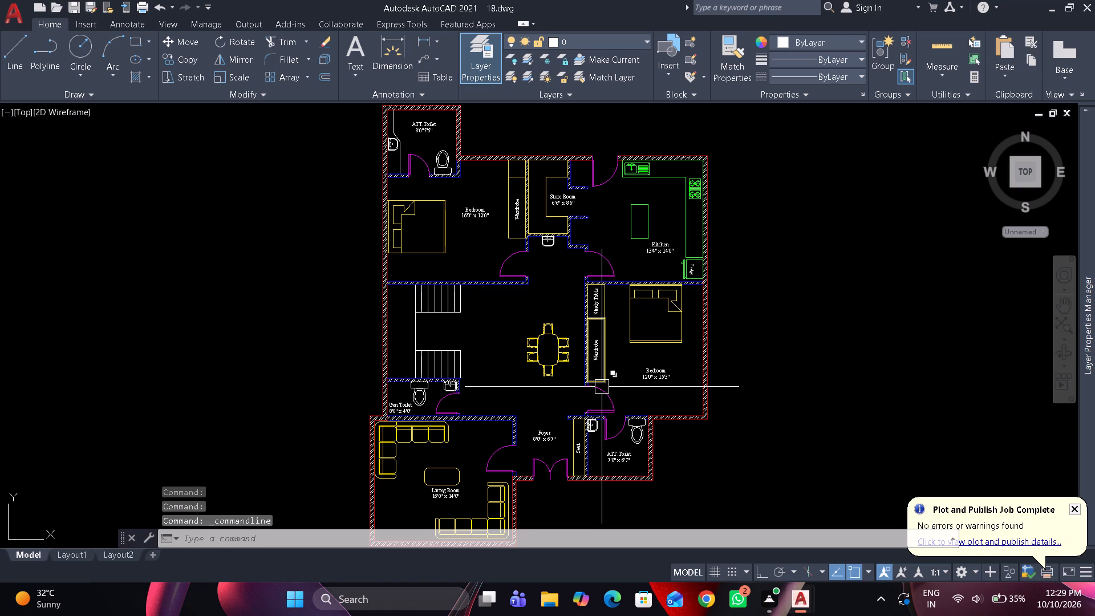
key(Escape)
key(Escape)
key(Escape)
key(Escape)
key(ctrl+s)
middle_click(602, 387)
middle_click(602, 387)
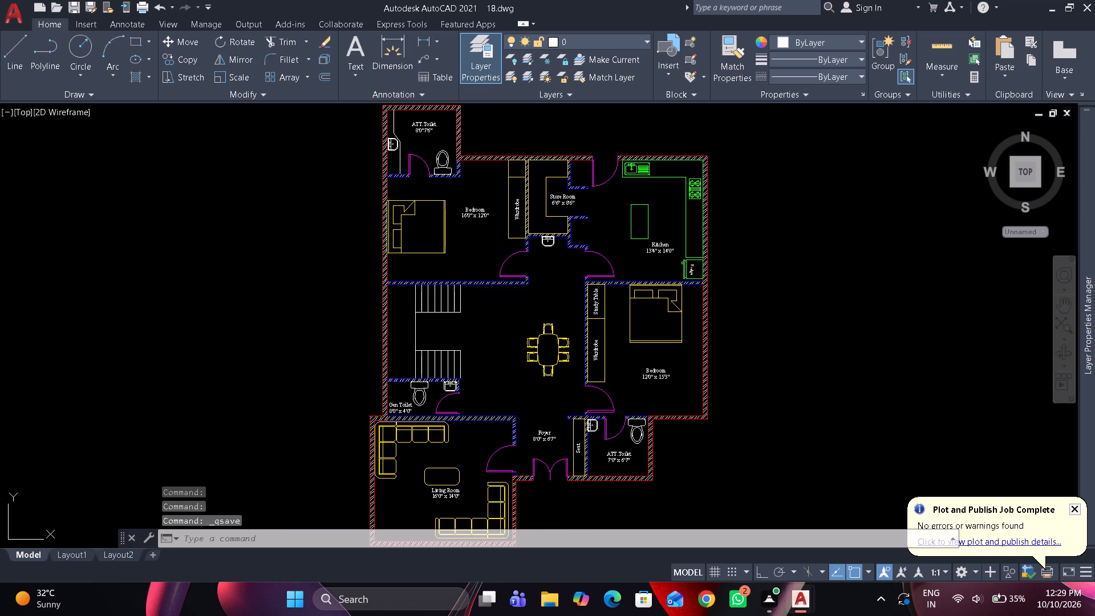
key(Escape)
key(Escape)
key(Escape)
key(Escape)
key(Escape)
key(Escape)
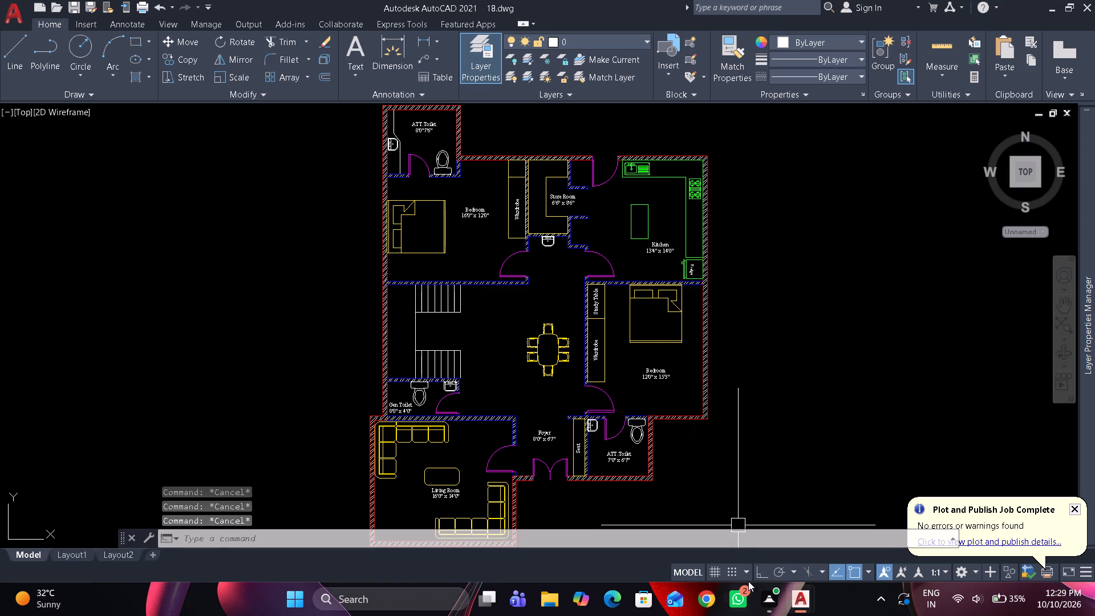